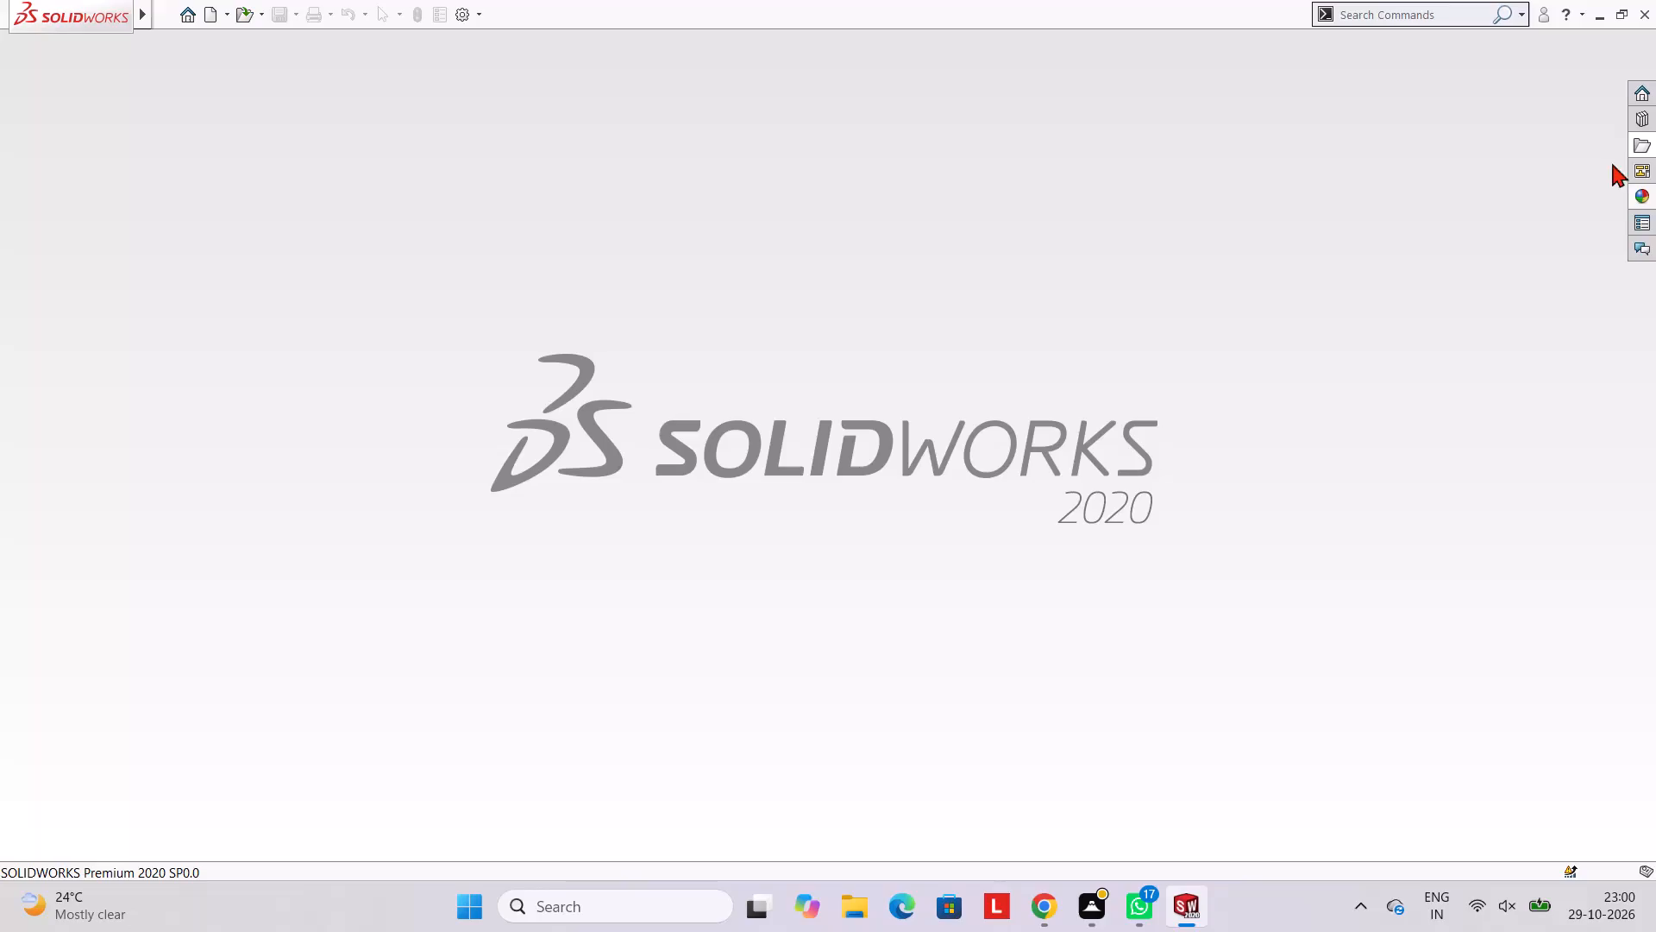
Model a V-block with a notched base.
Create a new part document.
click(208, 15)
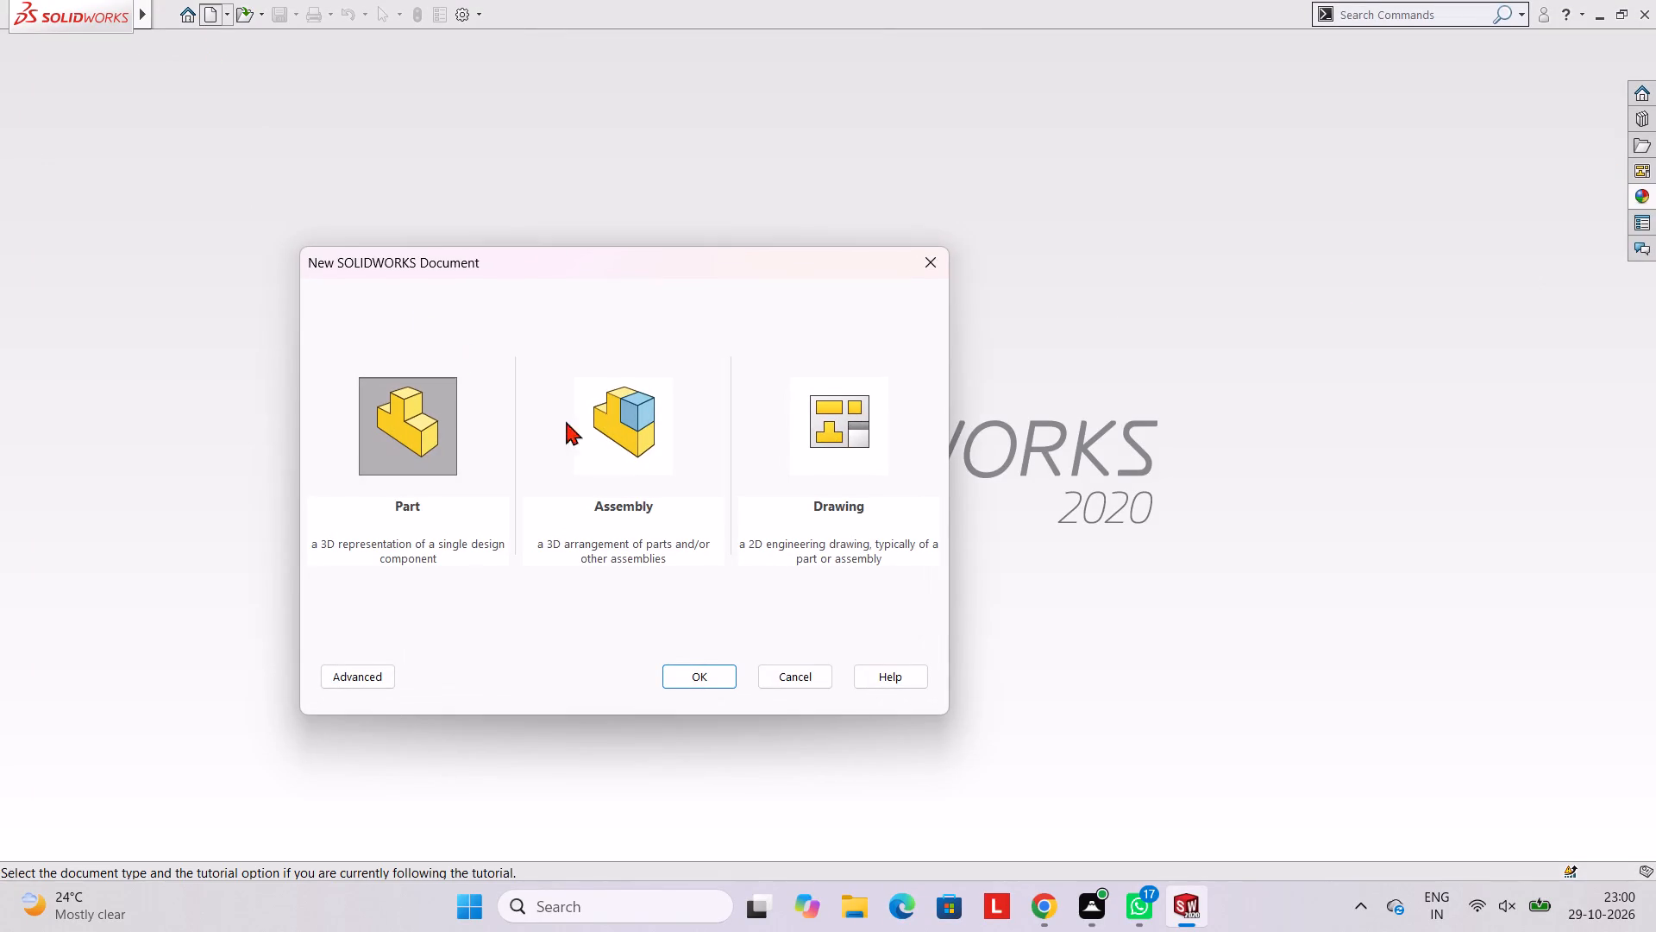
click(718, 665)
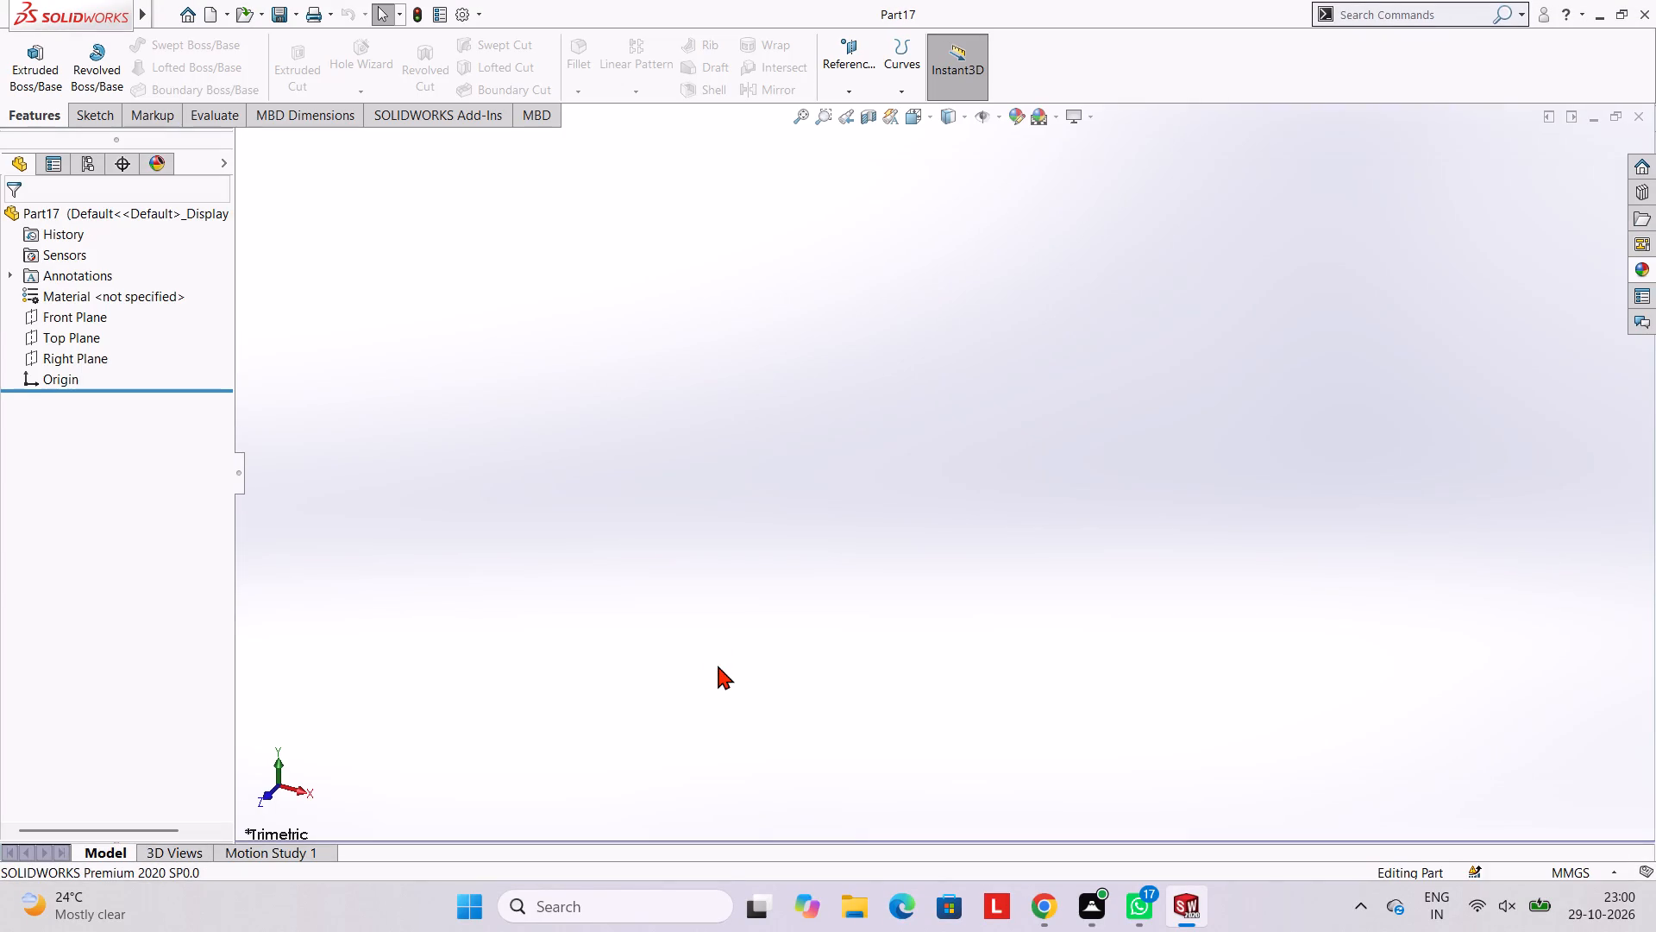
Open a new sketch on the Front Plane.
click(87, 319)
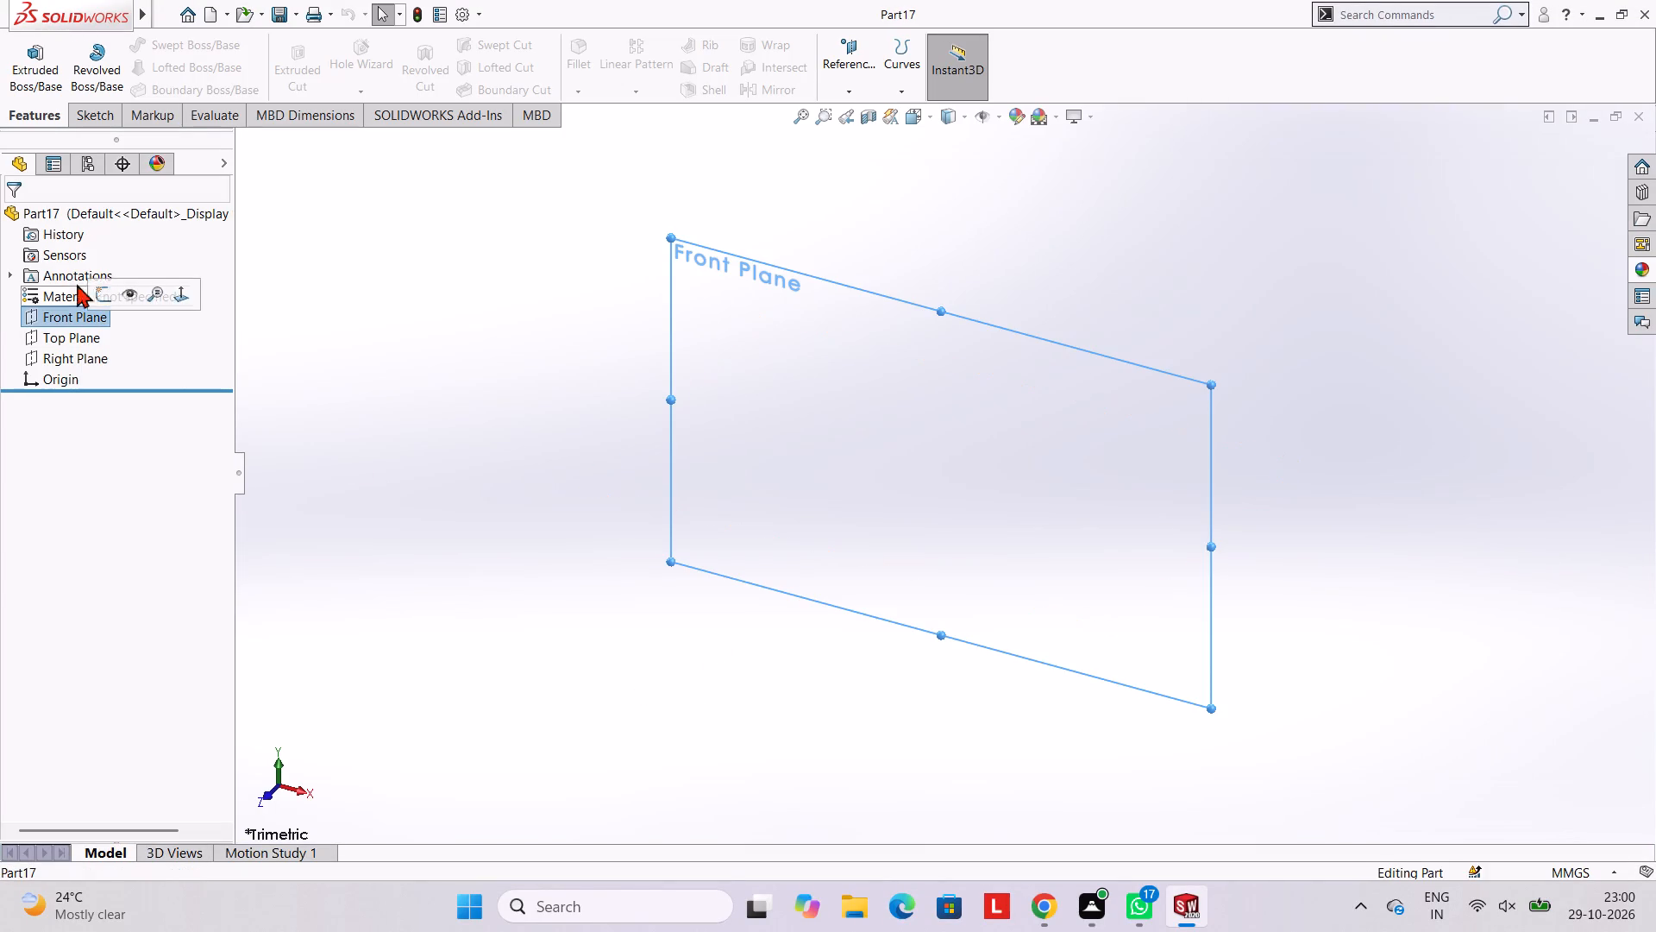
click(103, 294)
click(750, 428)
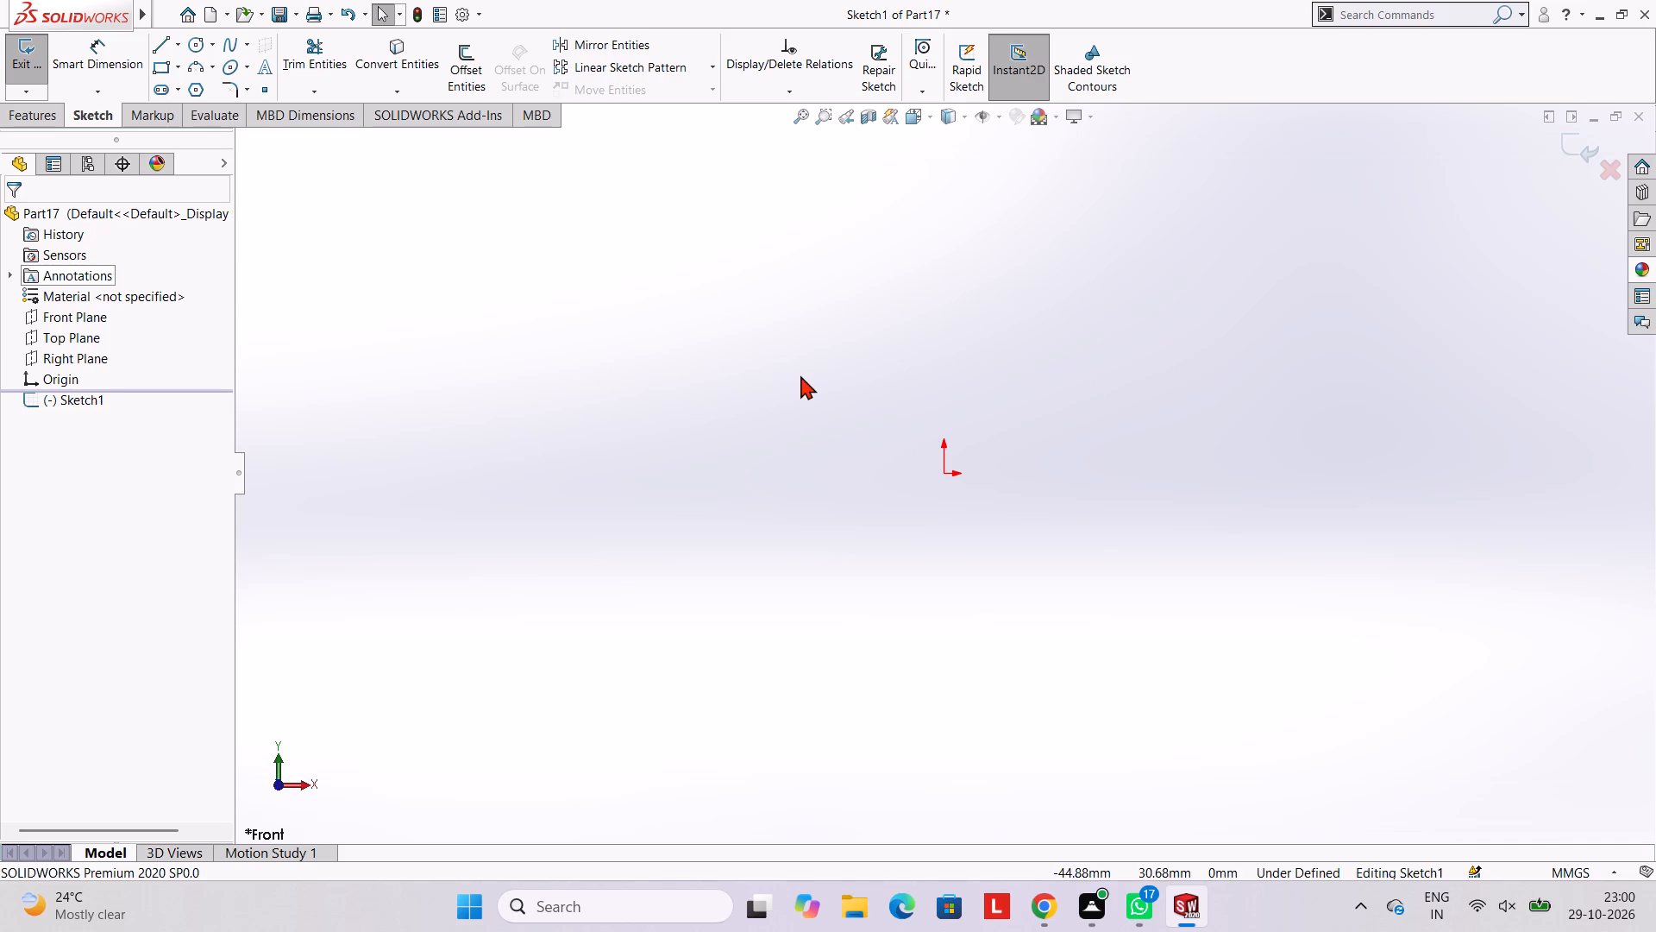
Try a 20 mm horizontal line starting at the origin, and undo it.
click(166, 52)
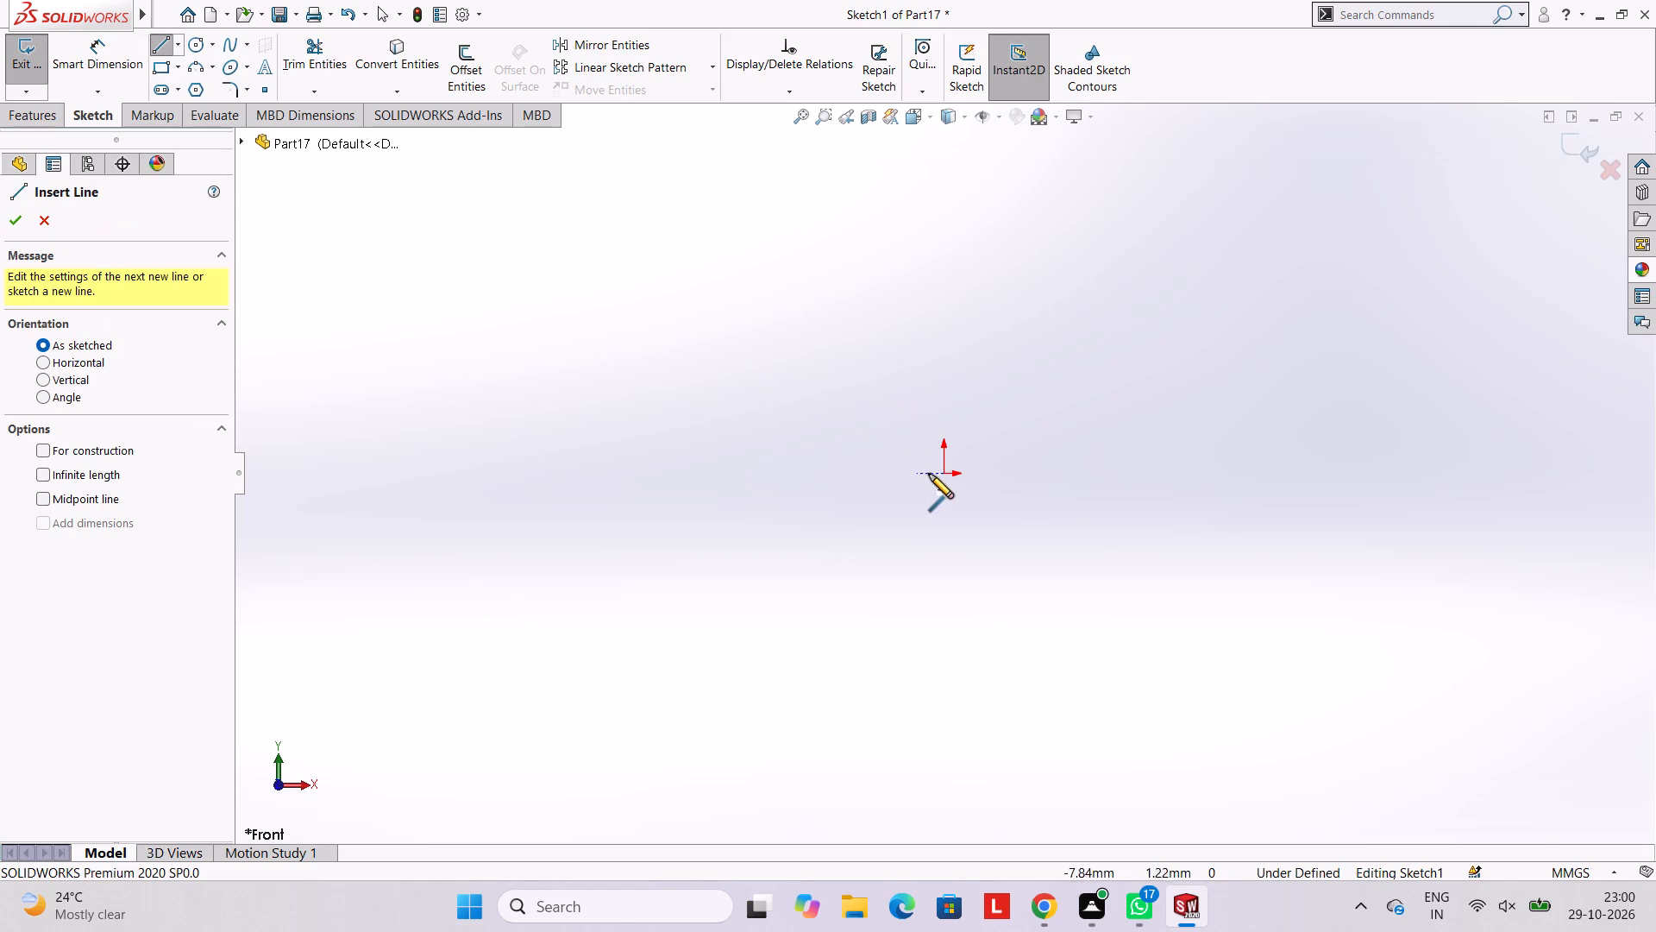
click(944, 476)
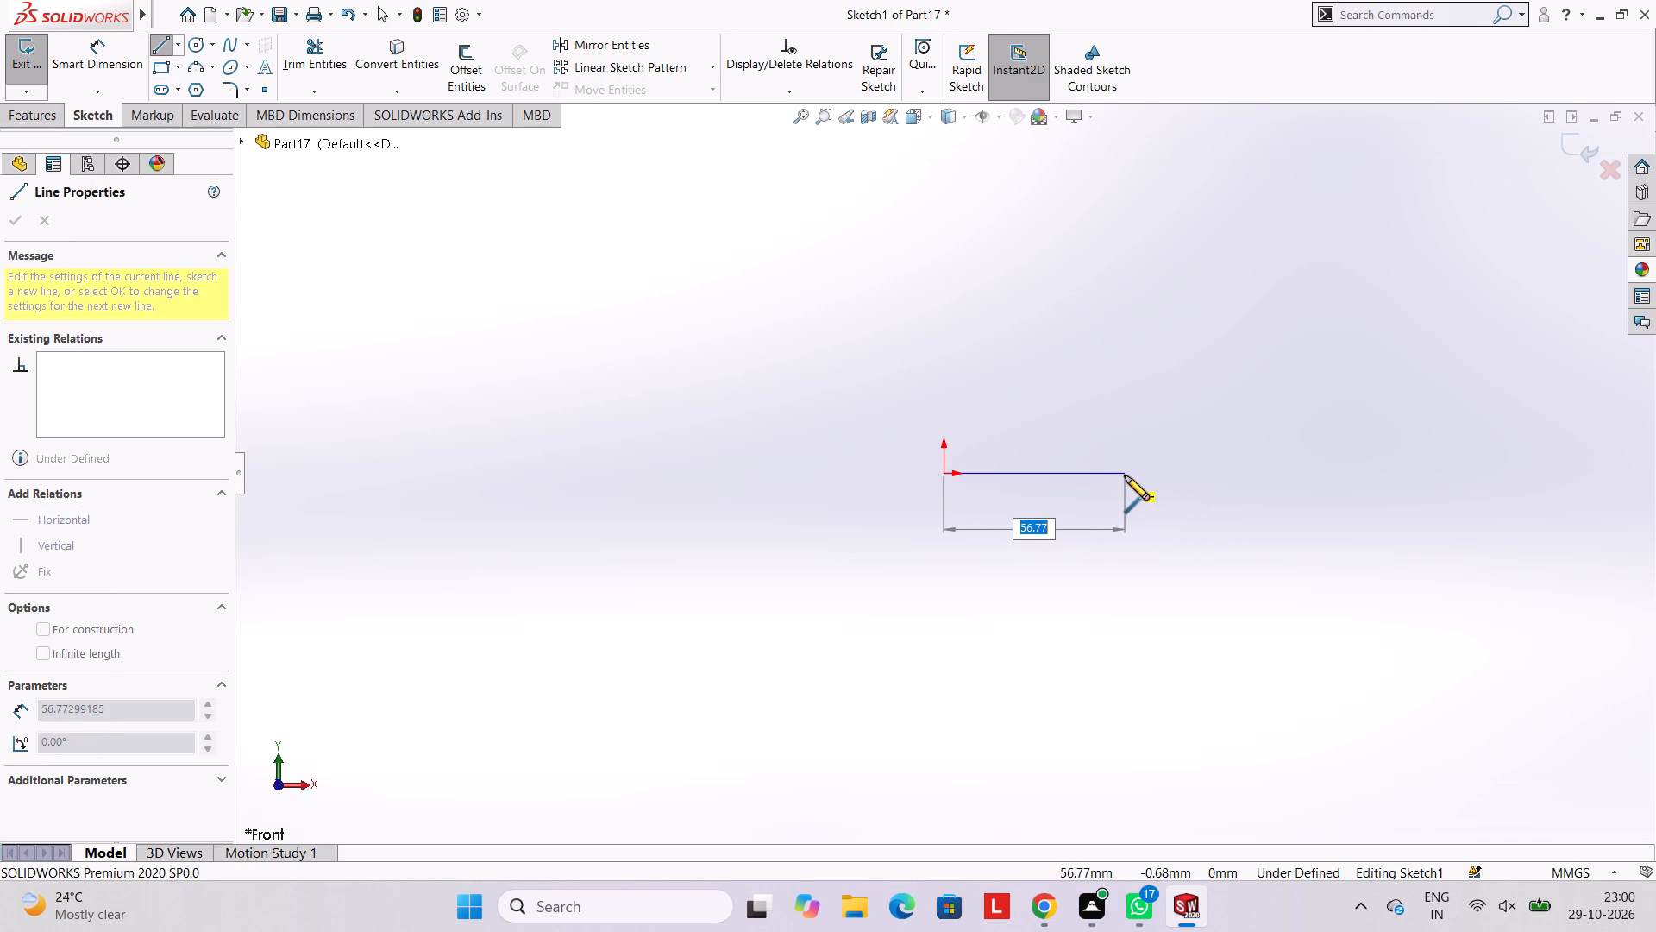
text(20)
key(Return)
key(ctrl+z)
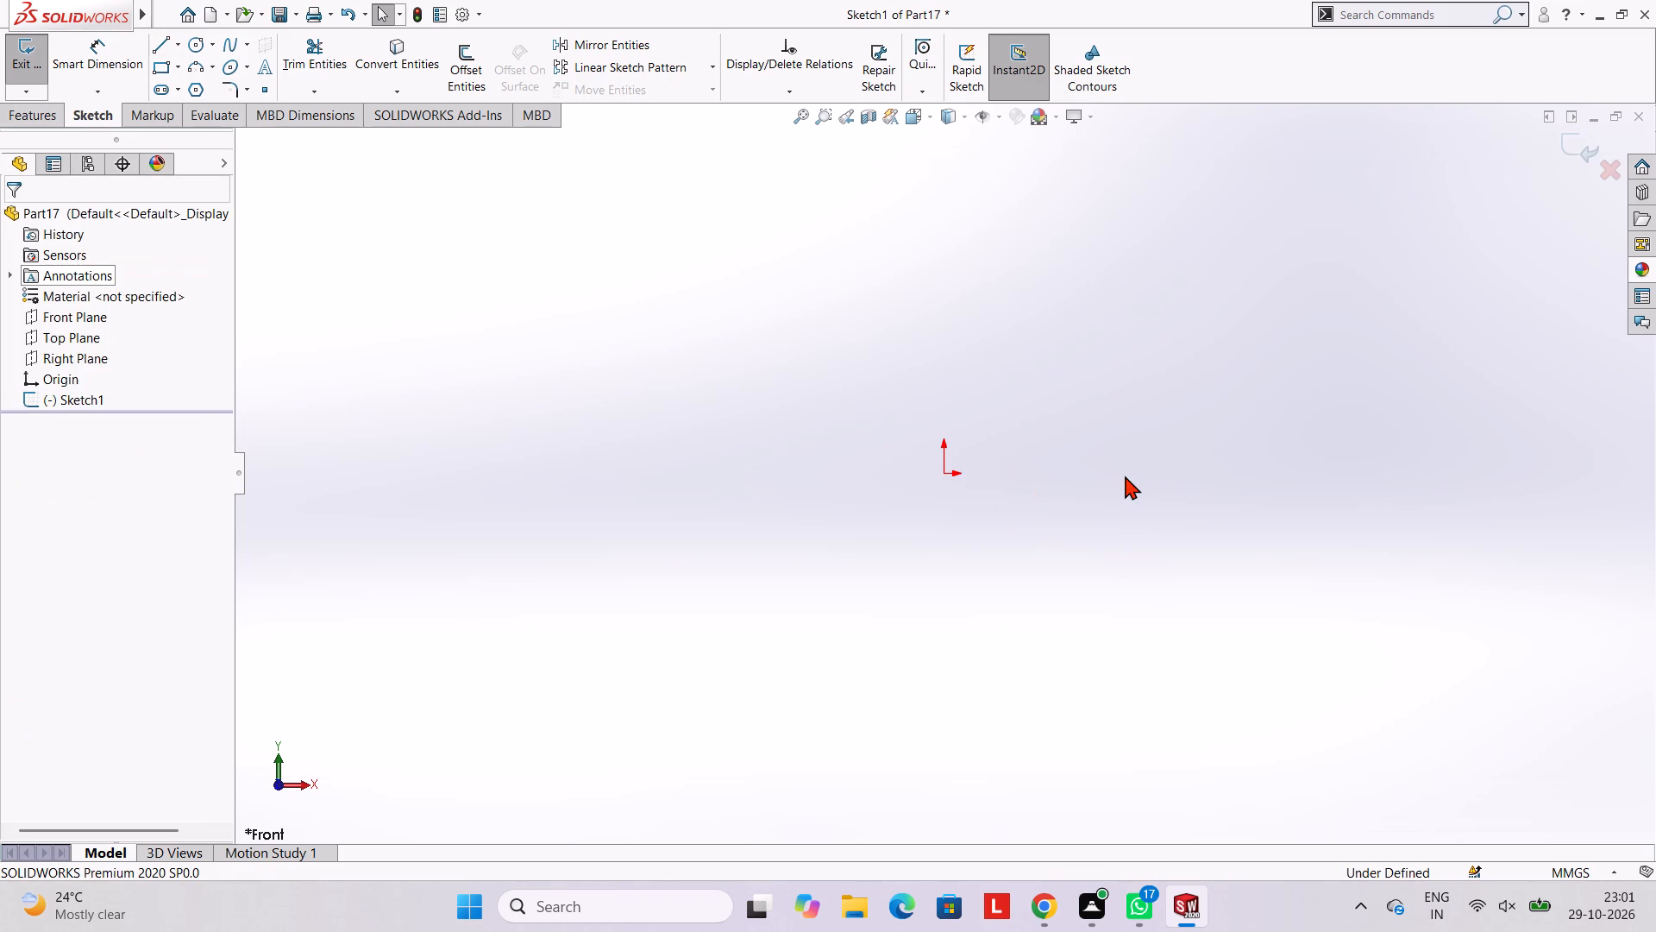
Sketch a 200 mm horizontal line running from the origin in the positive X direction.
click(162, 46)
click(944, 474)
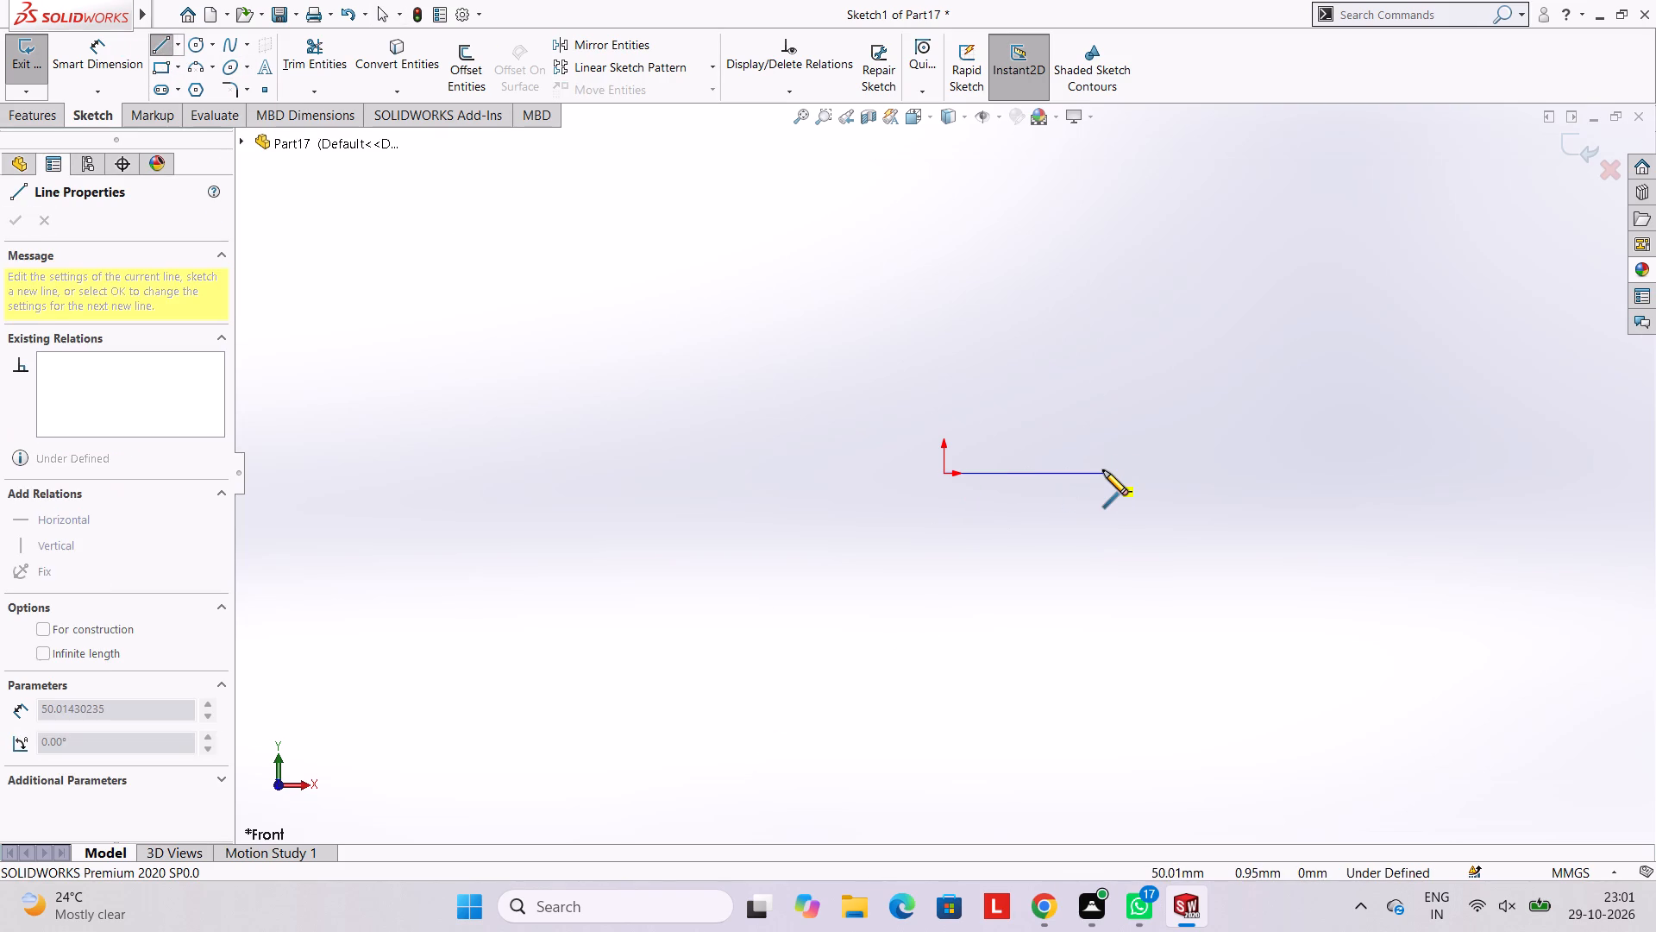
text(20)
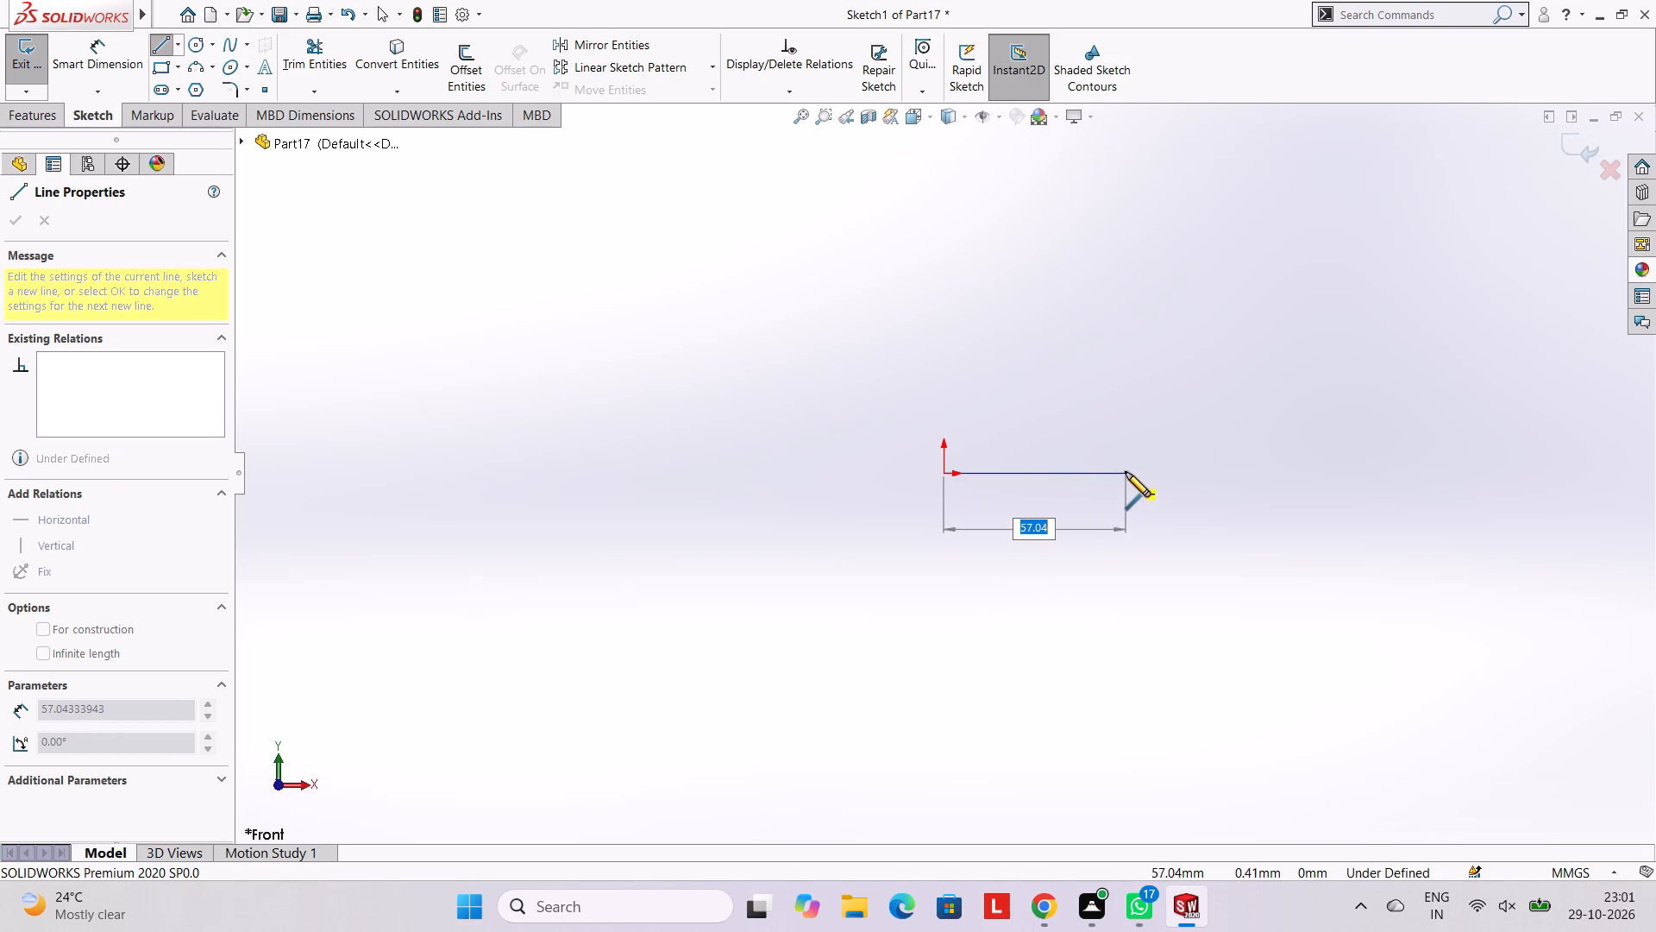
text(200)
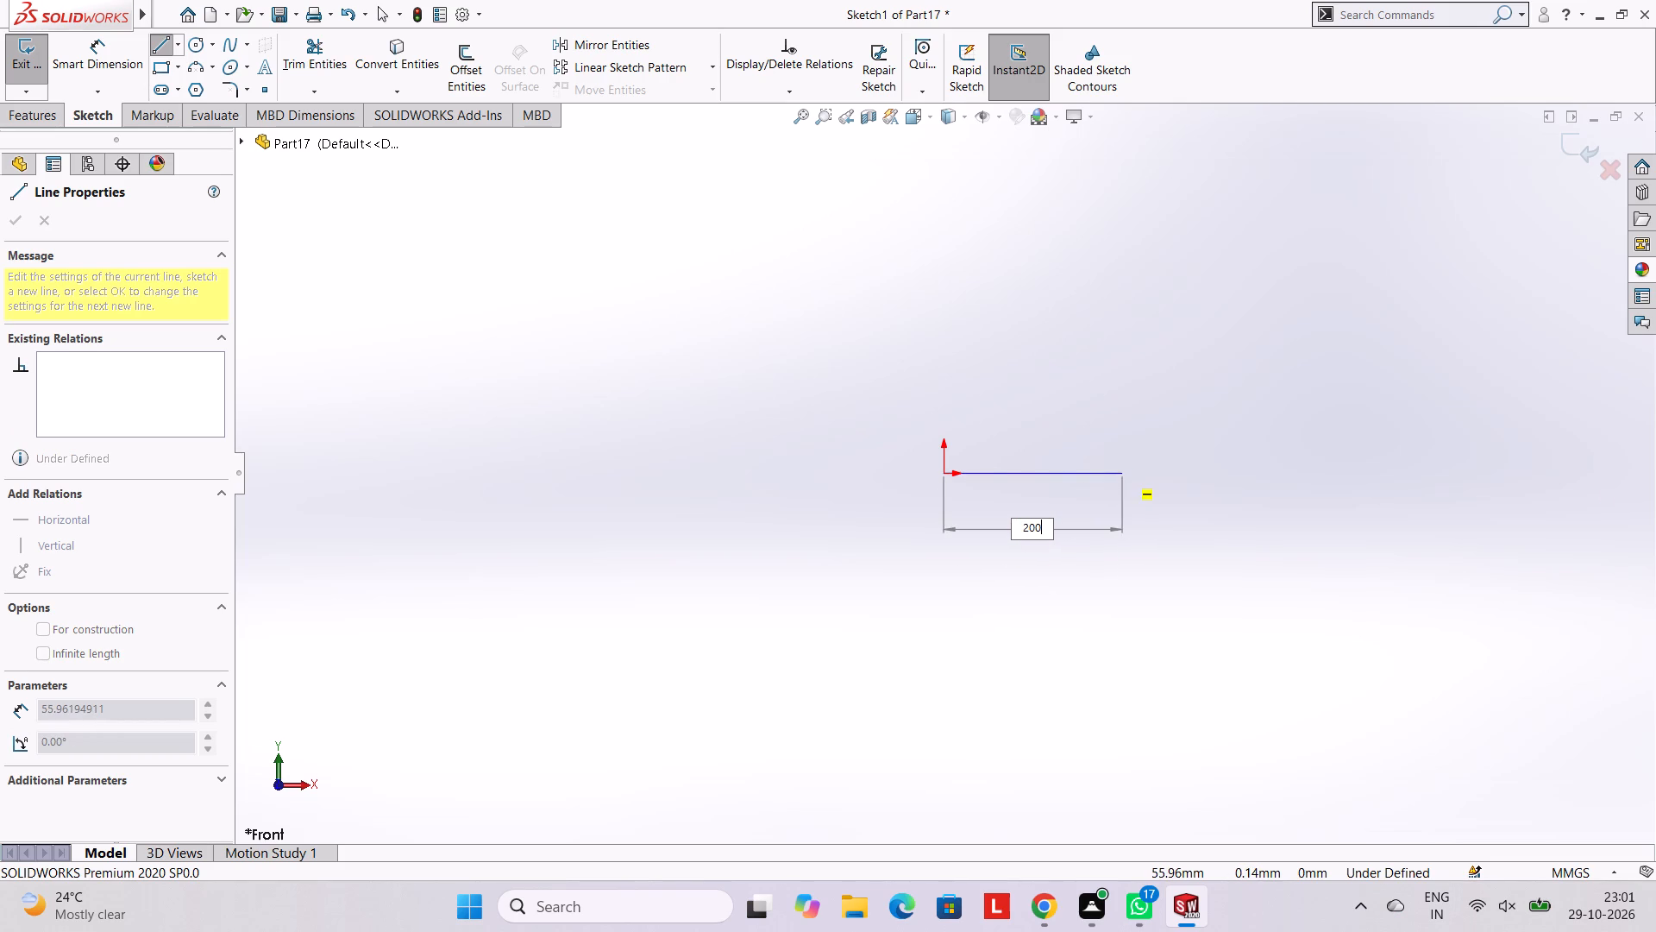
key(Return)
key(Escape)
key(Escape)
key(Escape)
key(Escape)
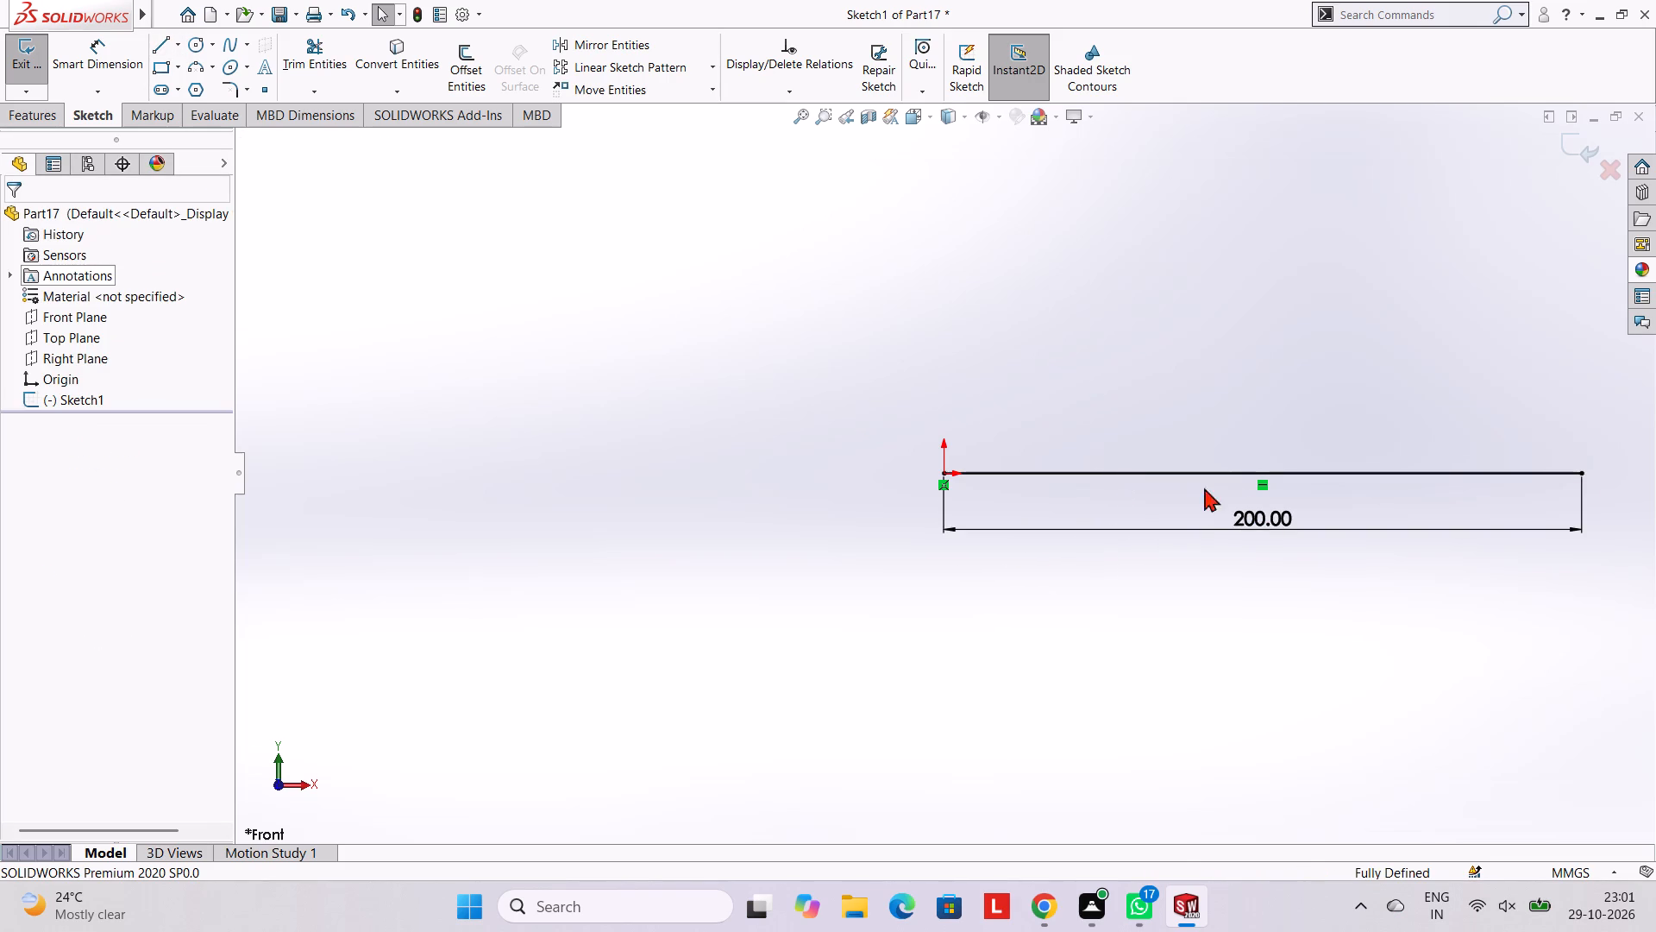
key(Escape)
key(Escape)
key(Escape)
key(Escape)
scroll(1591, 495, up, 3)
scroll(1603, 490, down, 2)
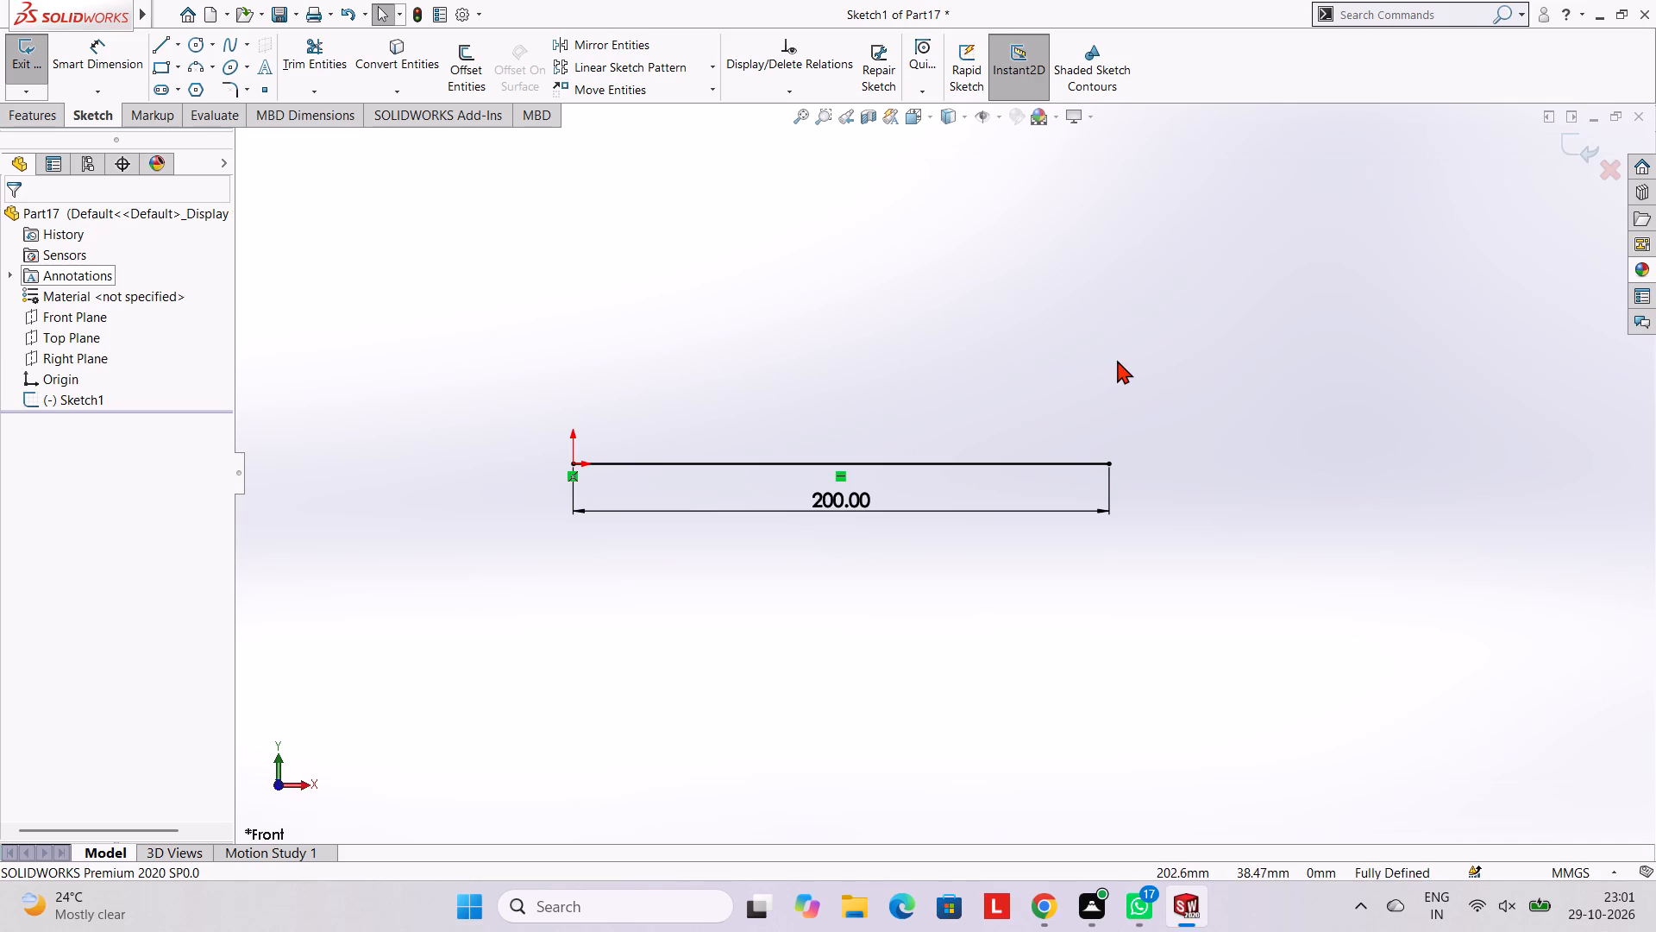
Sketch a 175 mm vertical line upward from the free end of the 200 mm line.
click(166, 42)
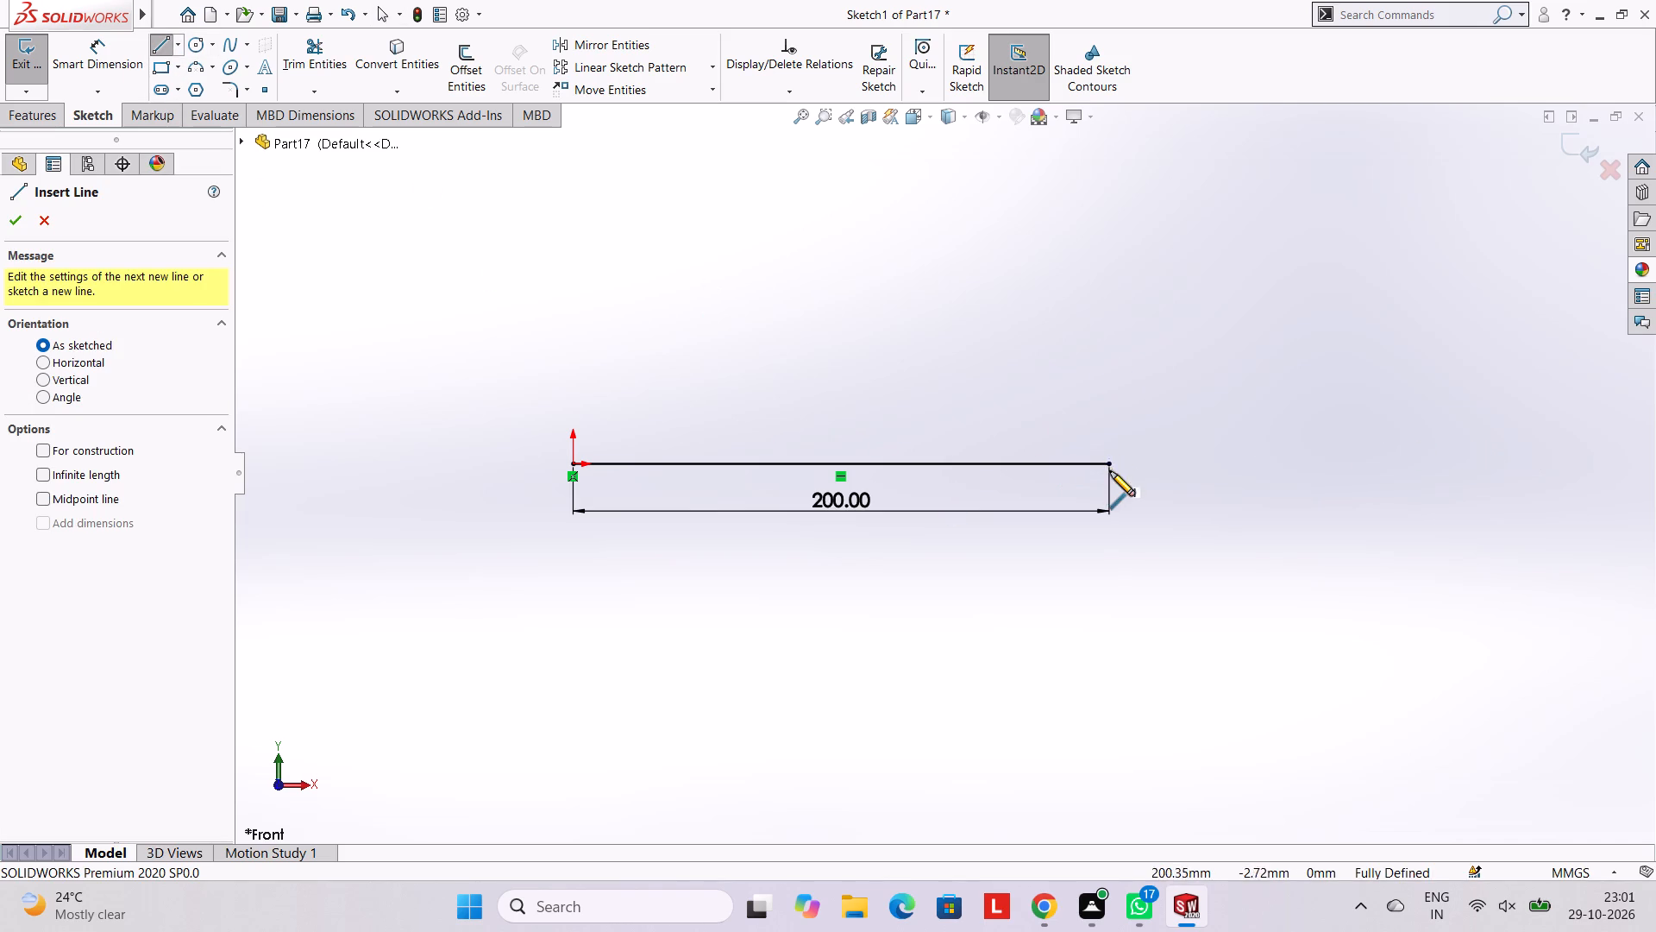
click(1110, 464)
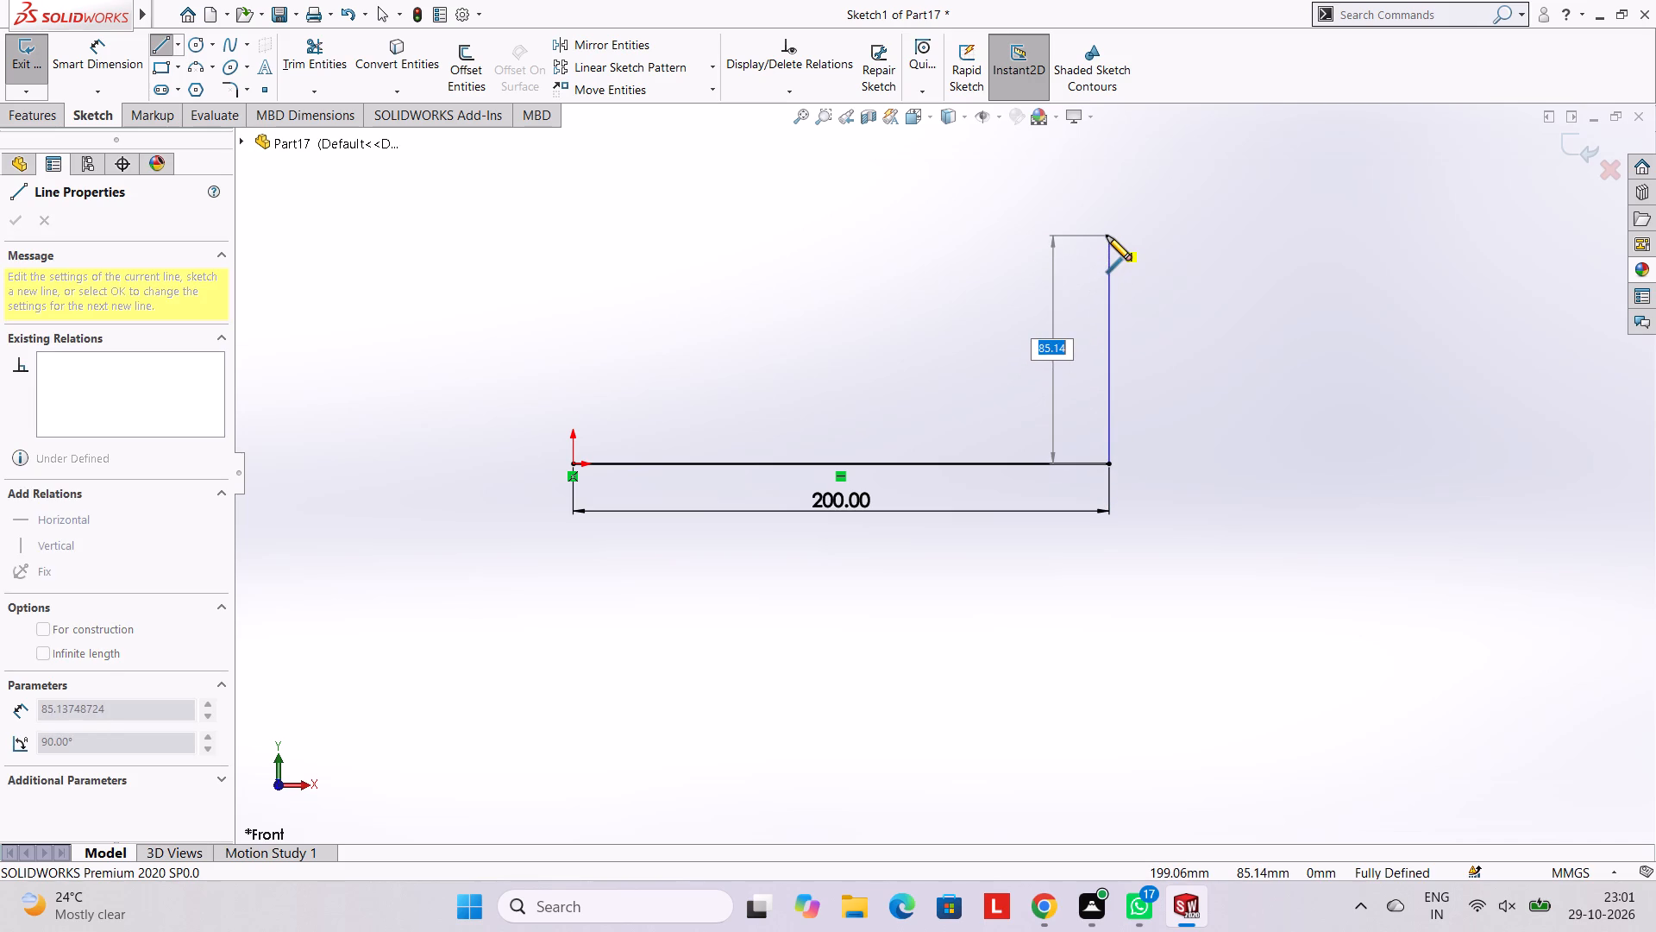
text(175)
key(Return)
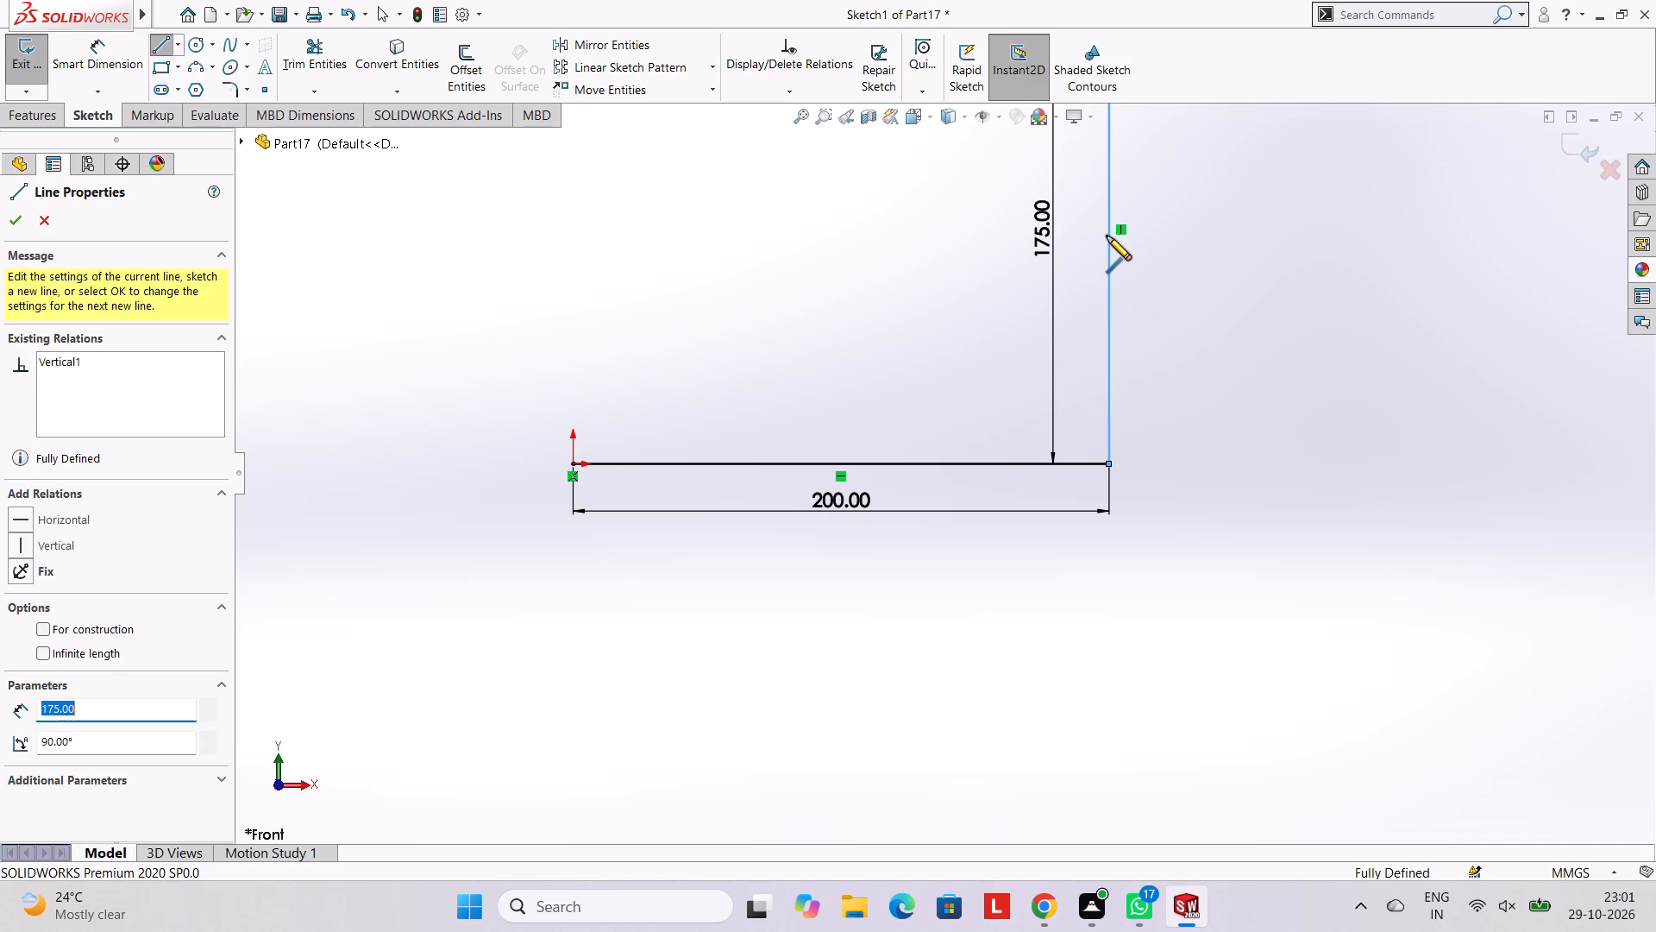
key(Escape)
key(Escape)
scroll(1124, 230, up, 3)
scroll(1108, 233, down, 1)
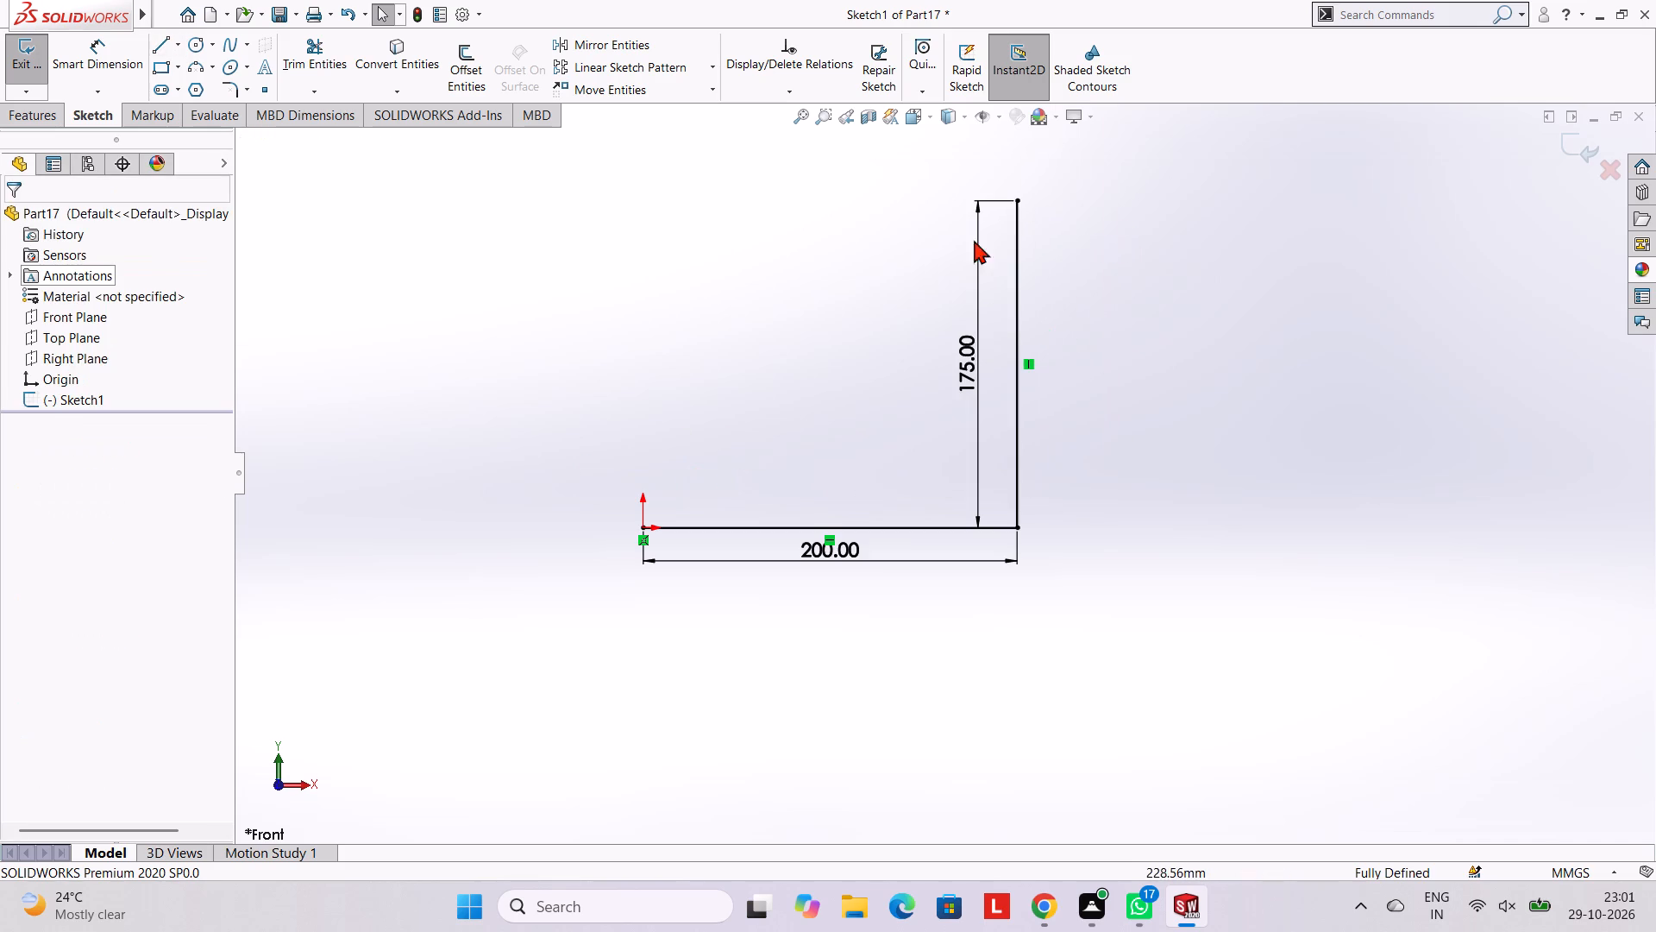
Close the rectangle with a vertical line up from the origin and a horizontal line across to the 175 mm line's upper end.
click(150, 47)
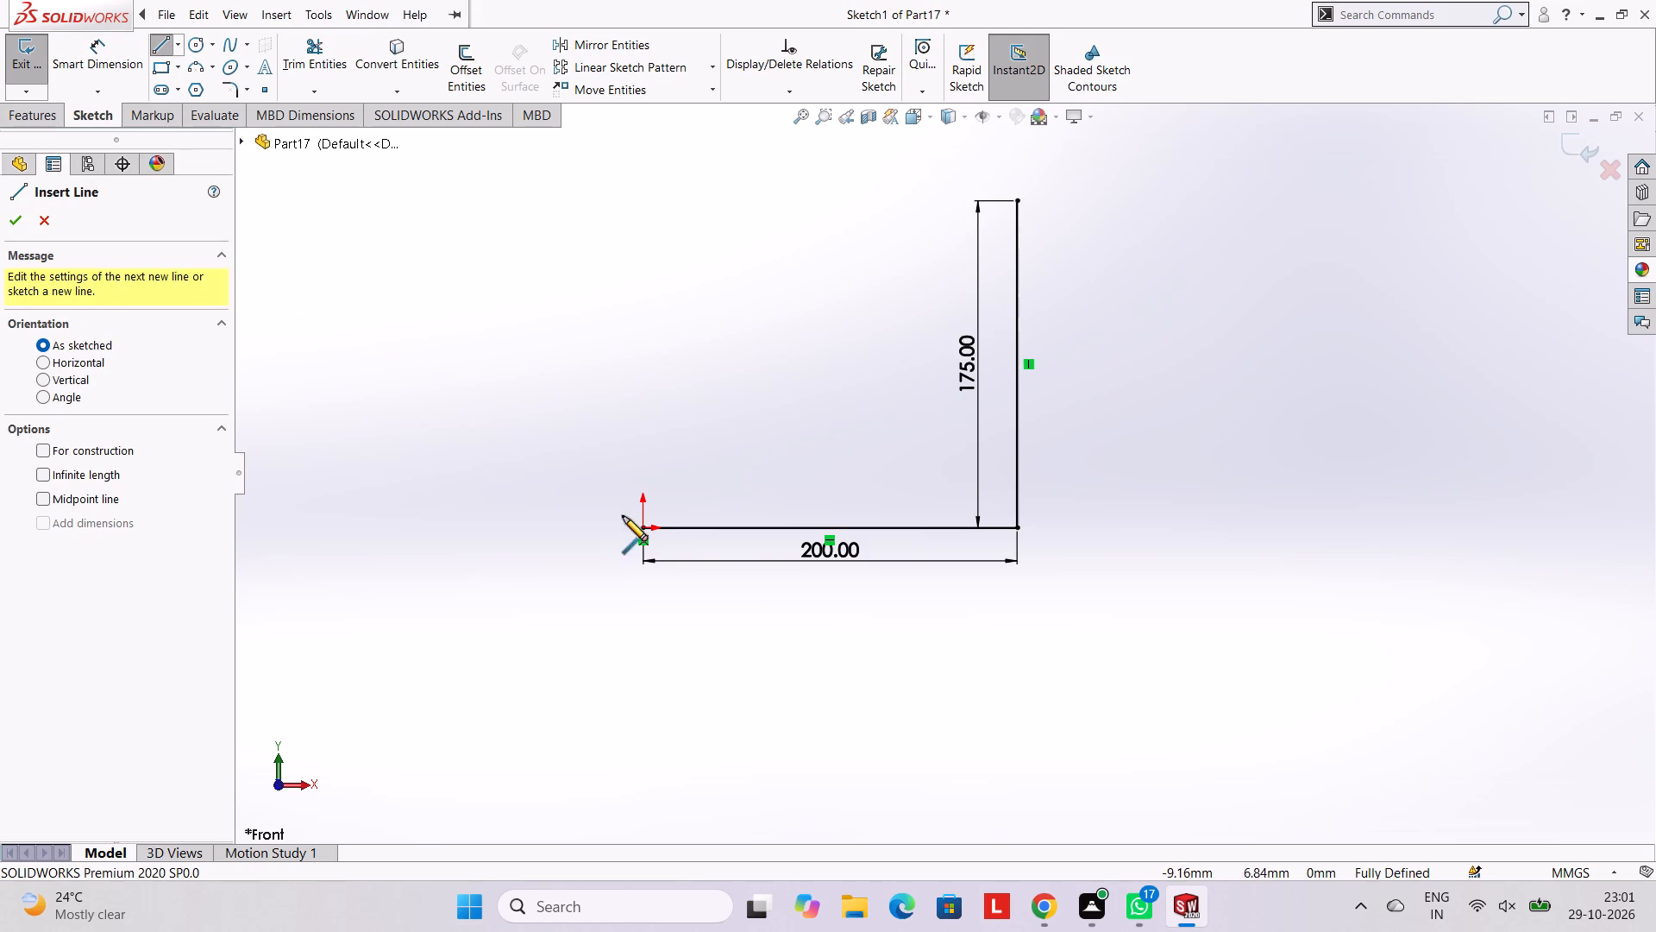
click(643, 528)
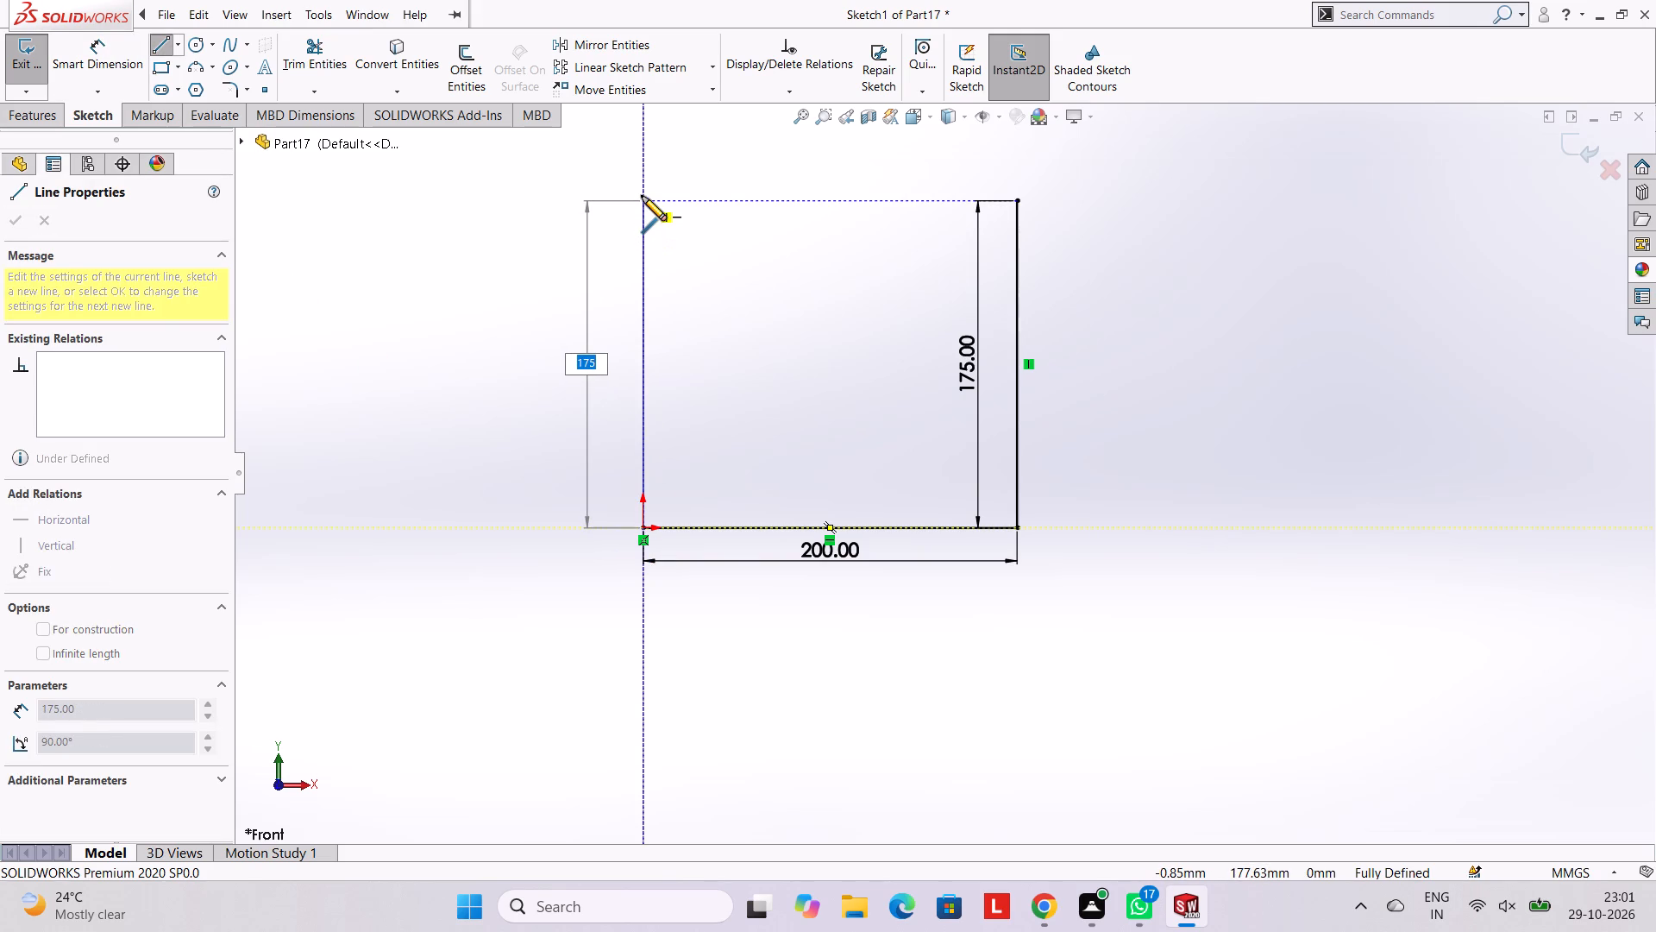
click(642, 196)
click(1016, 202)
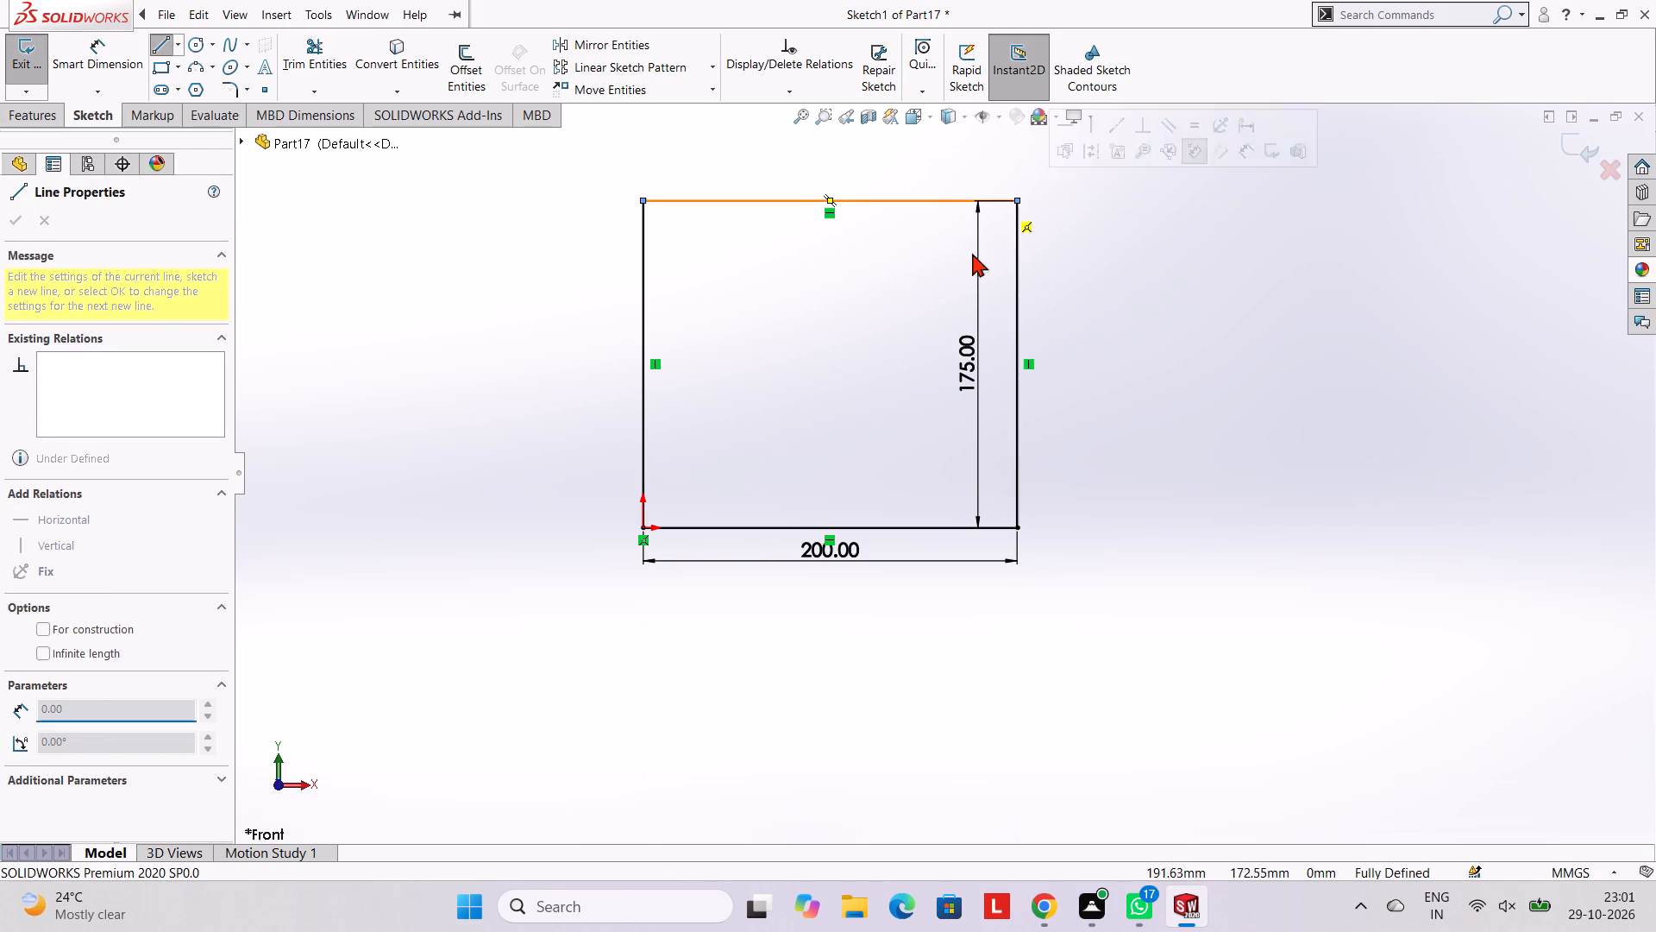
key(Escape)
key(Escape)
key(Escape)
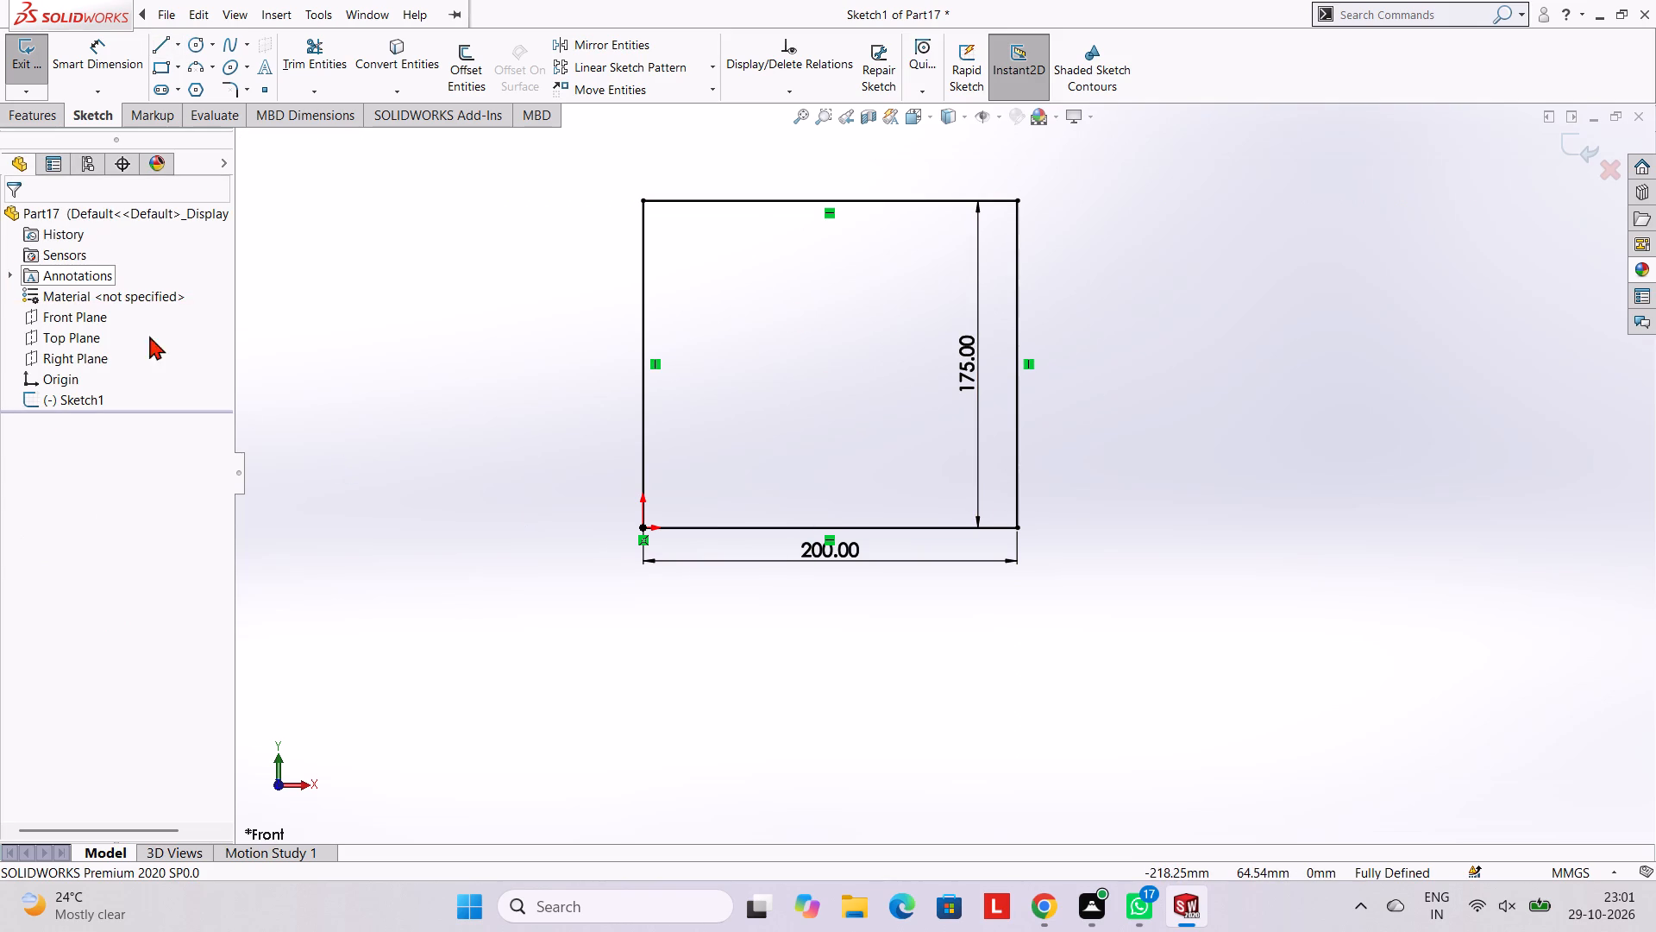
Extrude the rectangle as a blind boss 50 mm deep in the reversed direction.
click(44, 112)
click(36, 79)
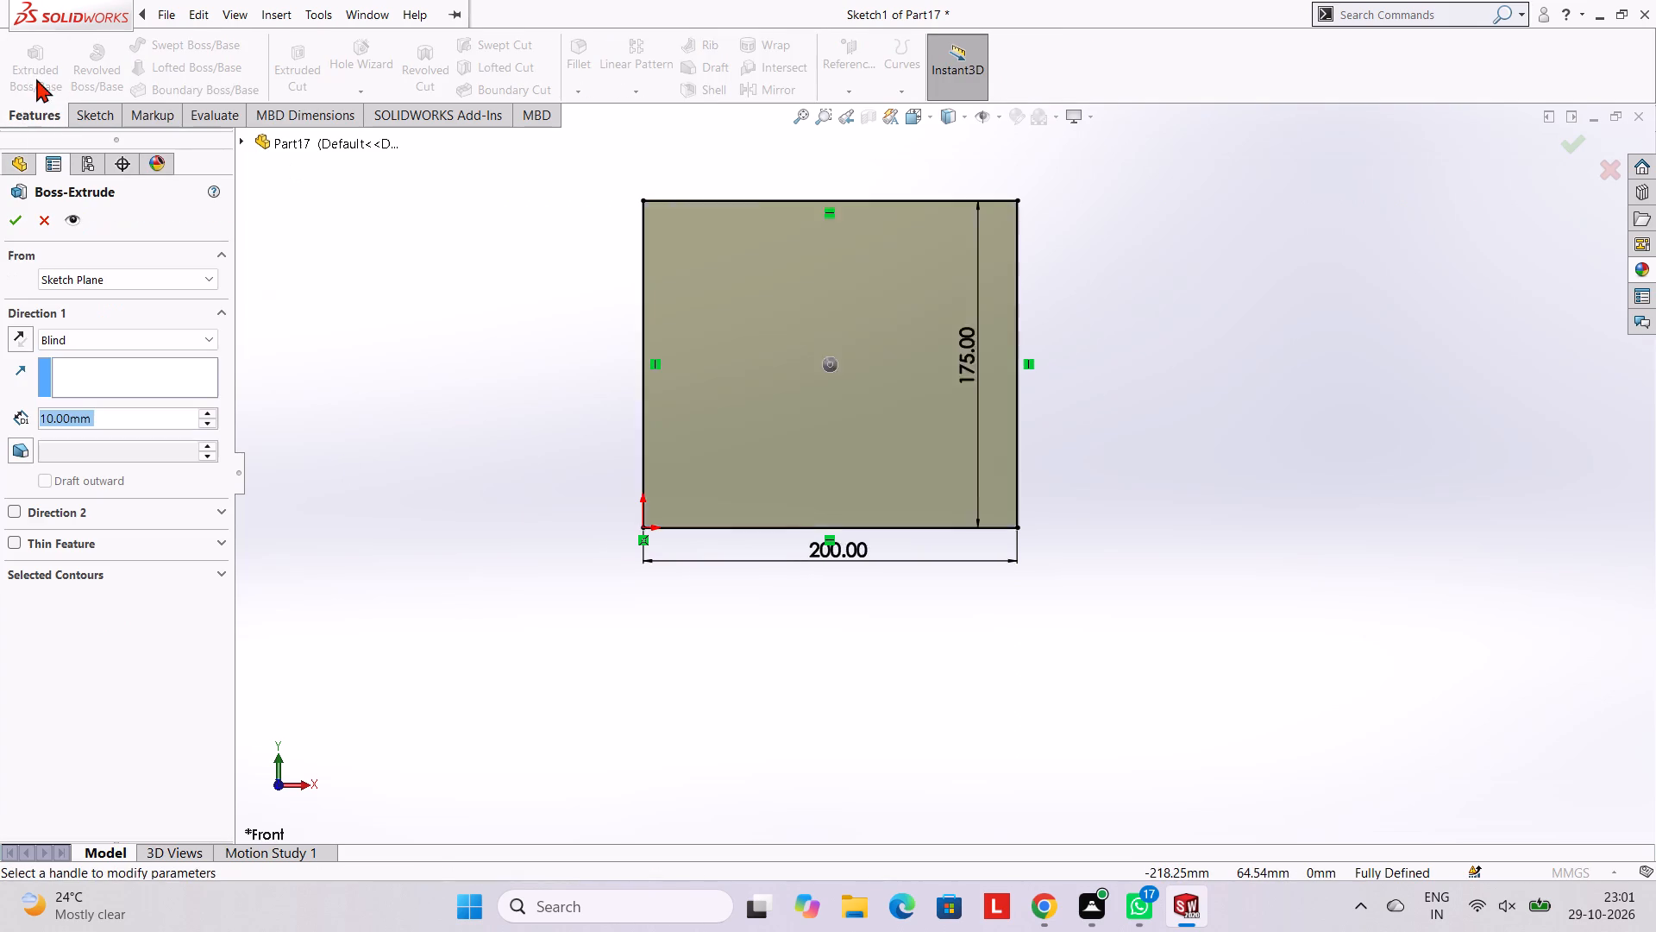
click(21, 343)
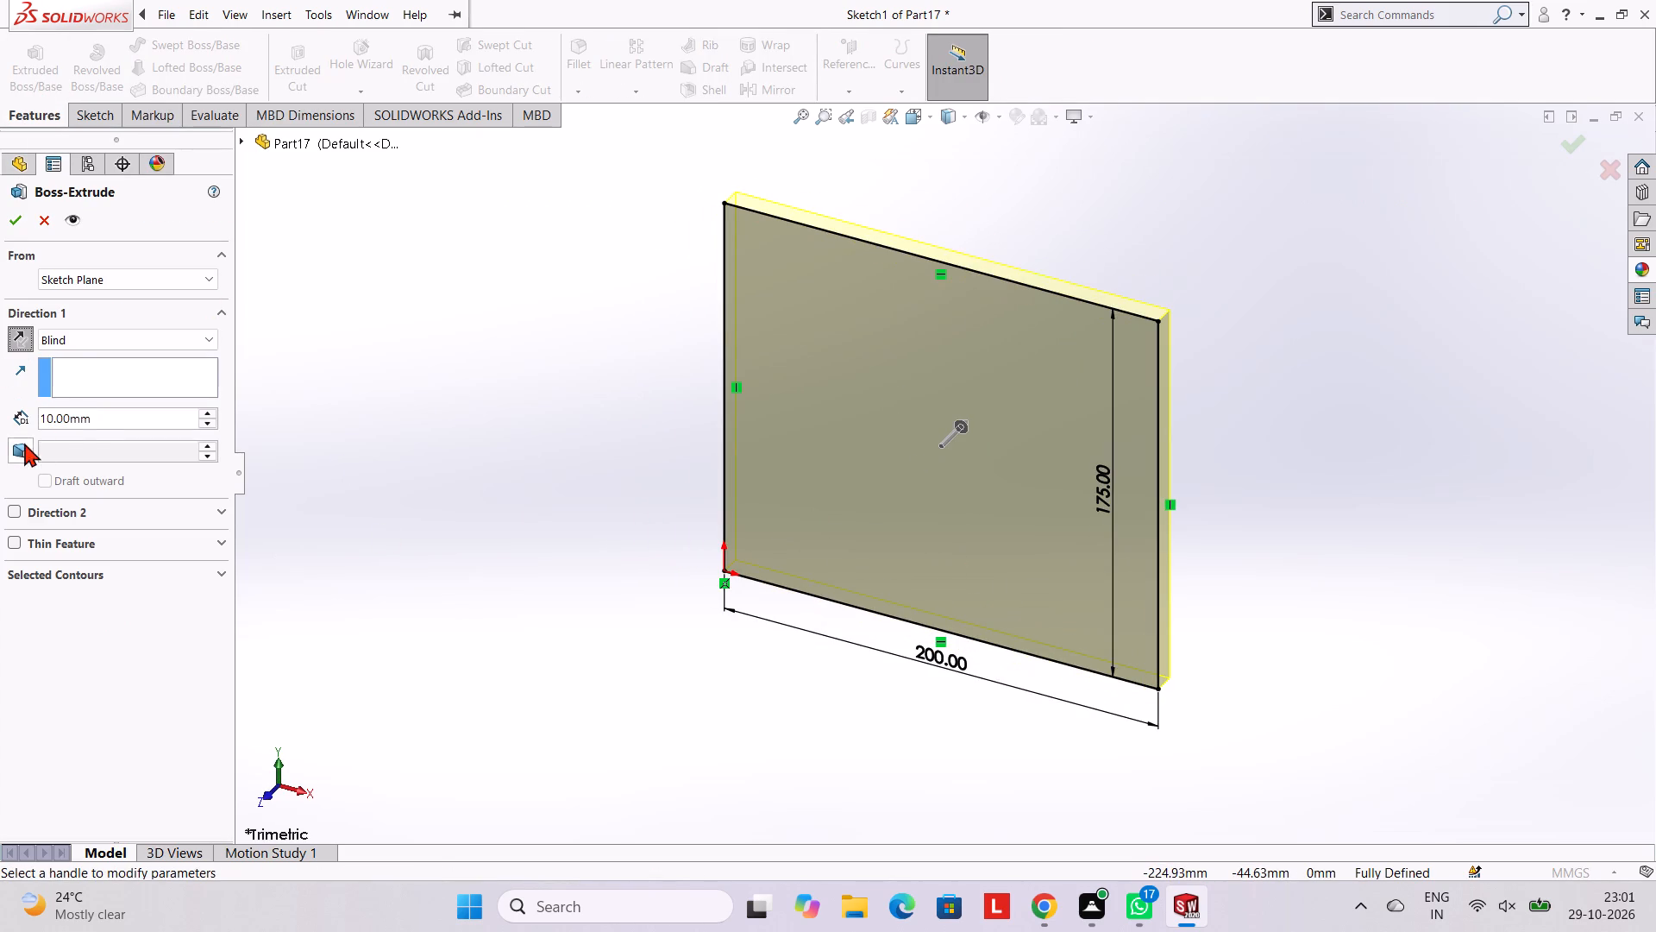
click(100, 426)
key(BackSpace)
key(BackSpace)
key(BackSpace)
key(BackSpace)
key(BackSpace)
key(BackSpace)
key(BackSpace)
key(BackSpace)
key(BackSpace)
key(BackSpace)
key(BackSpace)
key(BackSpace)
key(BackSpace)
key(BackSpace)
key(BackSpace)
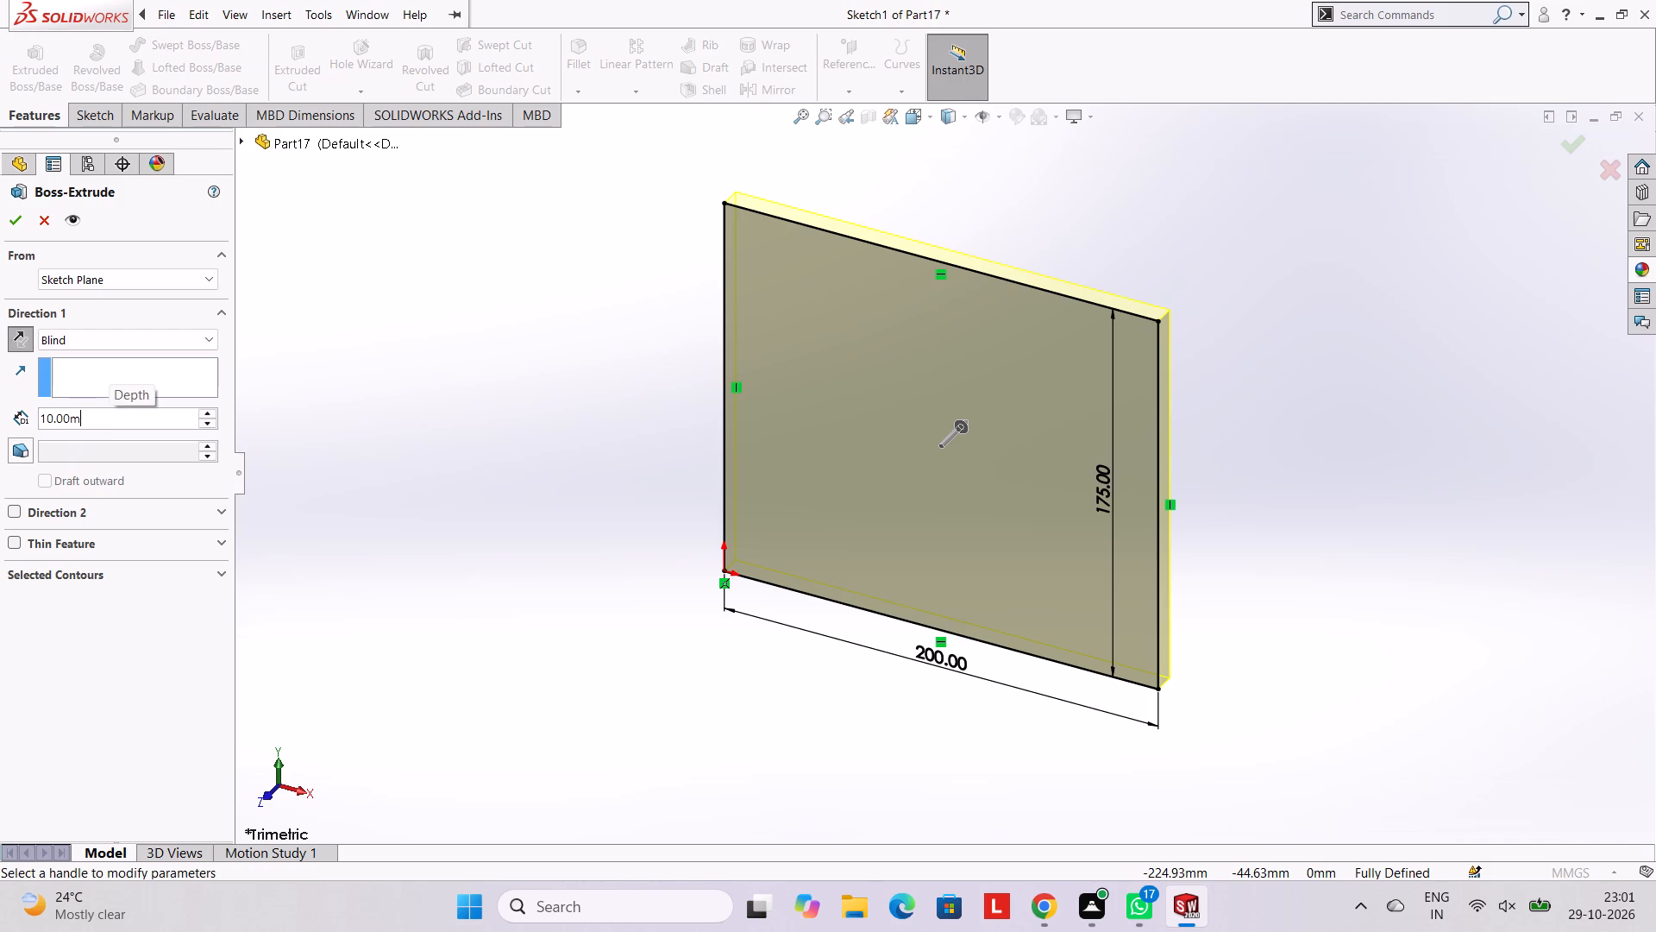
text(50)
key(Return)
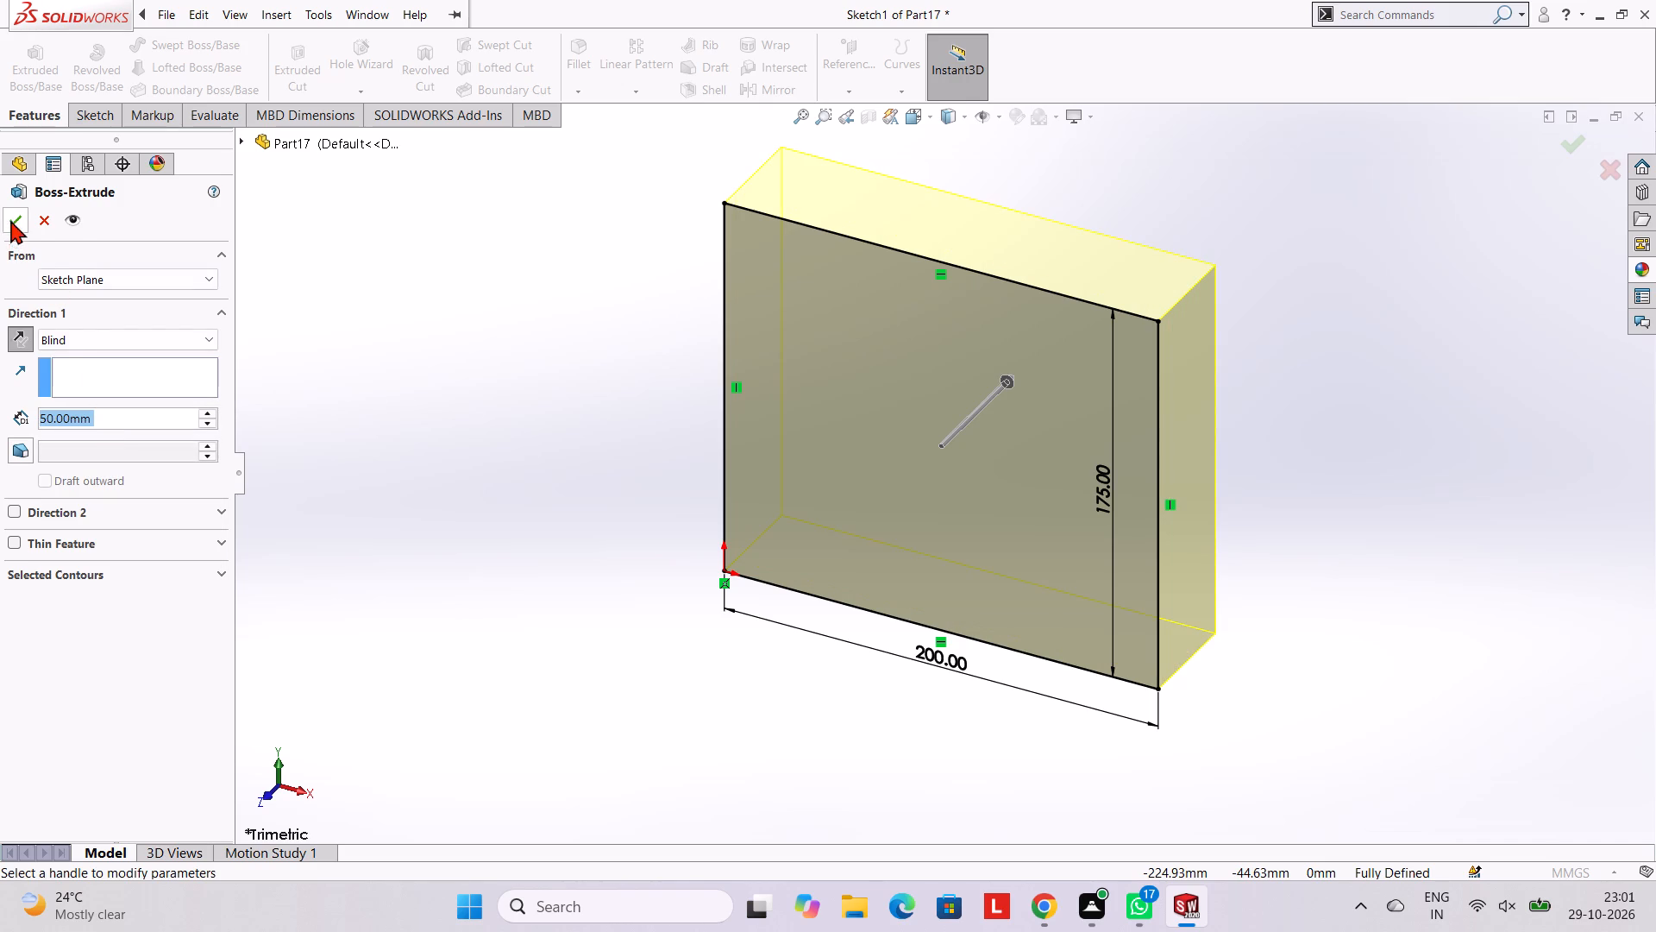
click(10, 220)
click(291, 246)
Open a new sketch on the block's bottom face, the one measuring 200 by 50 mm.
middle_drag(1039, 532, 1077, 378)
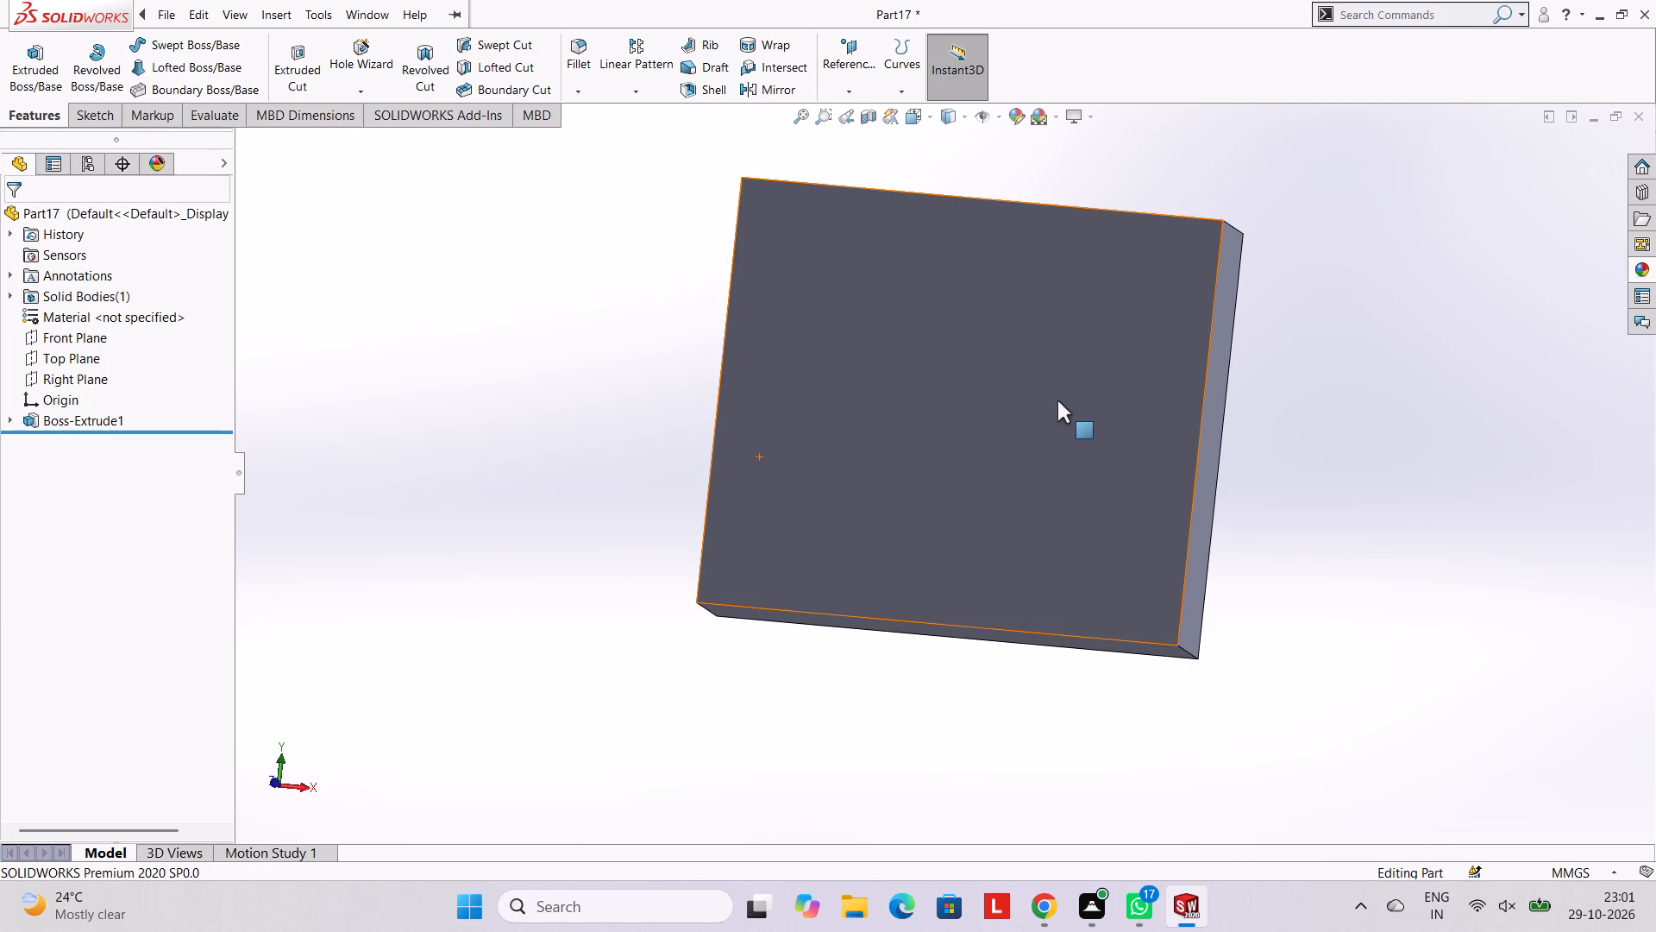
middle_drag(1069, 448, 1092, 269)
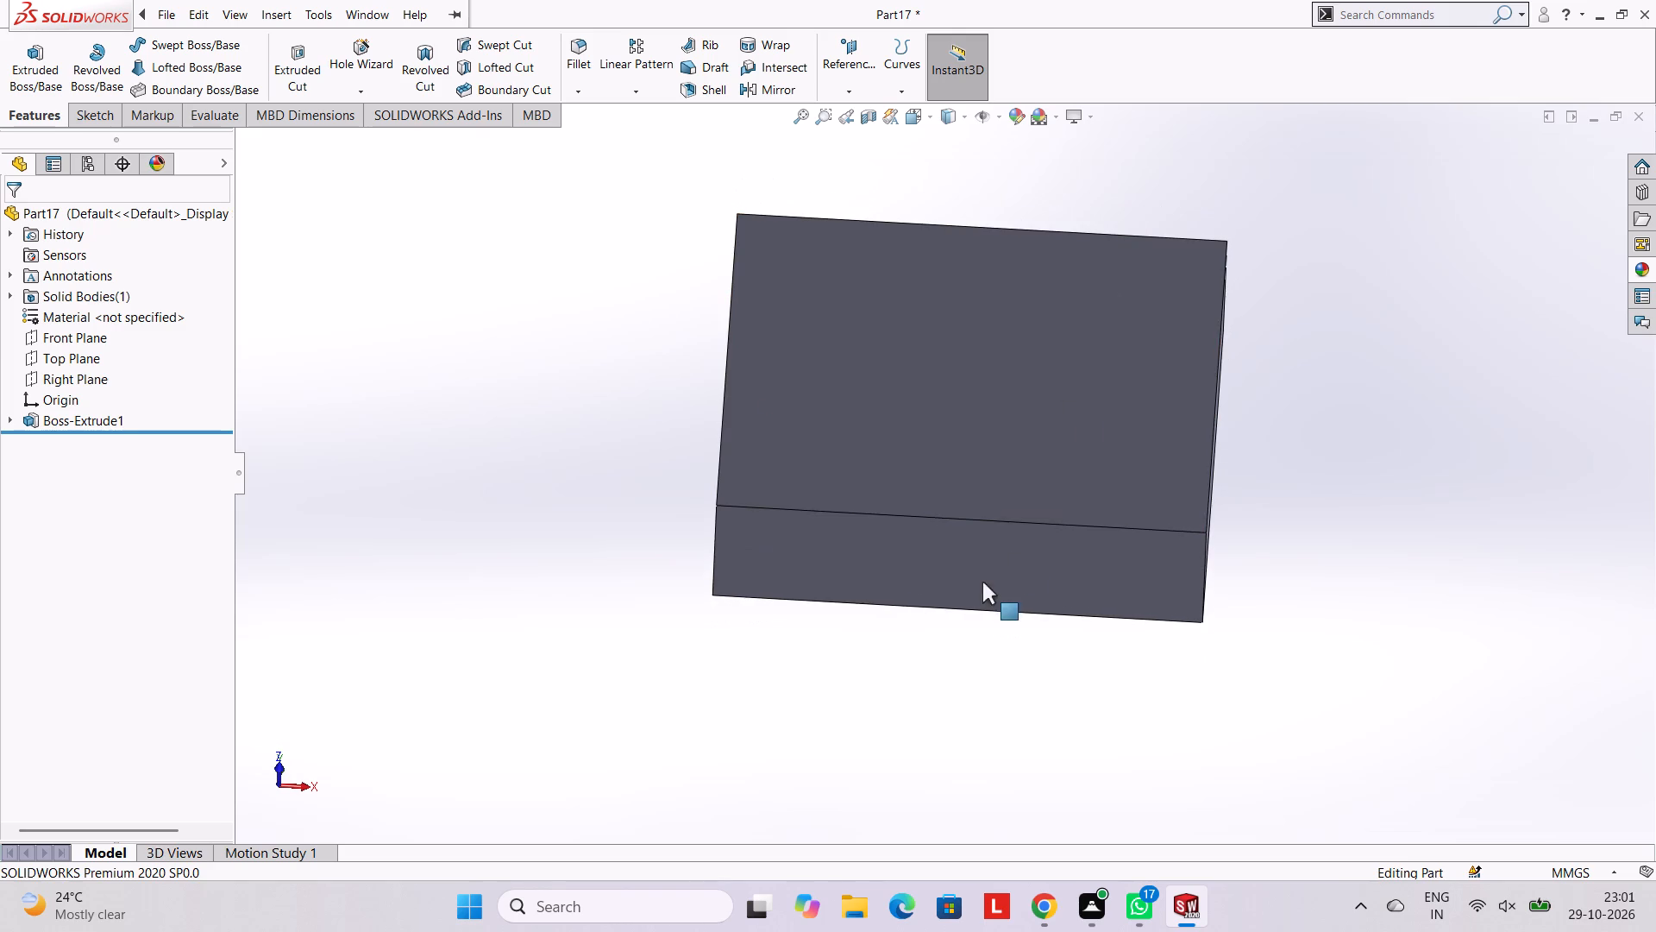
click(982, 579)
click(1063, 531)
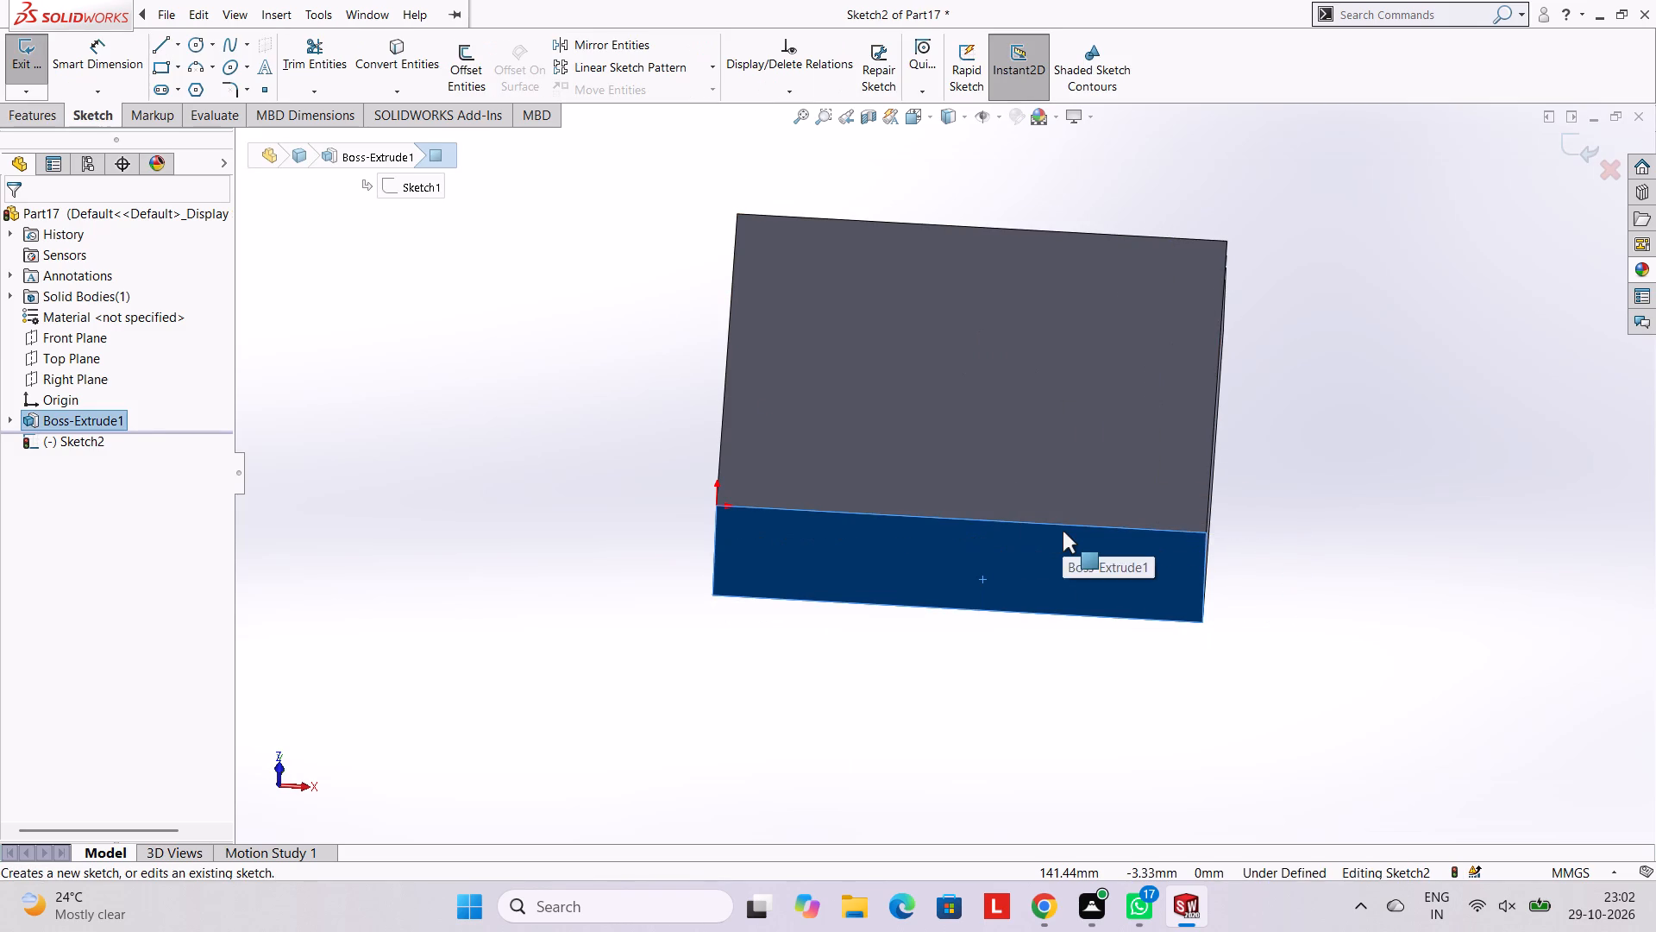
key(ctrl+8)
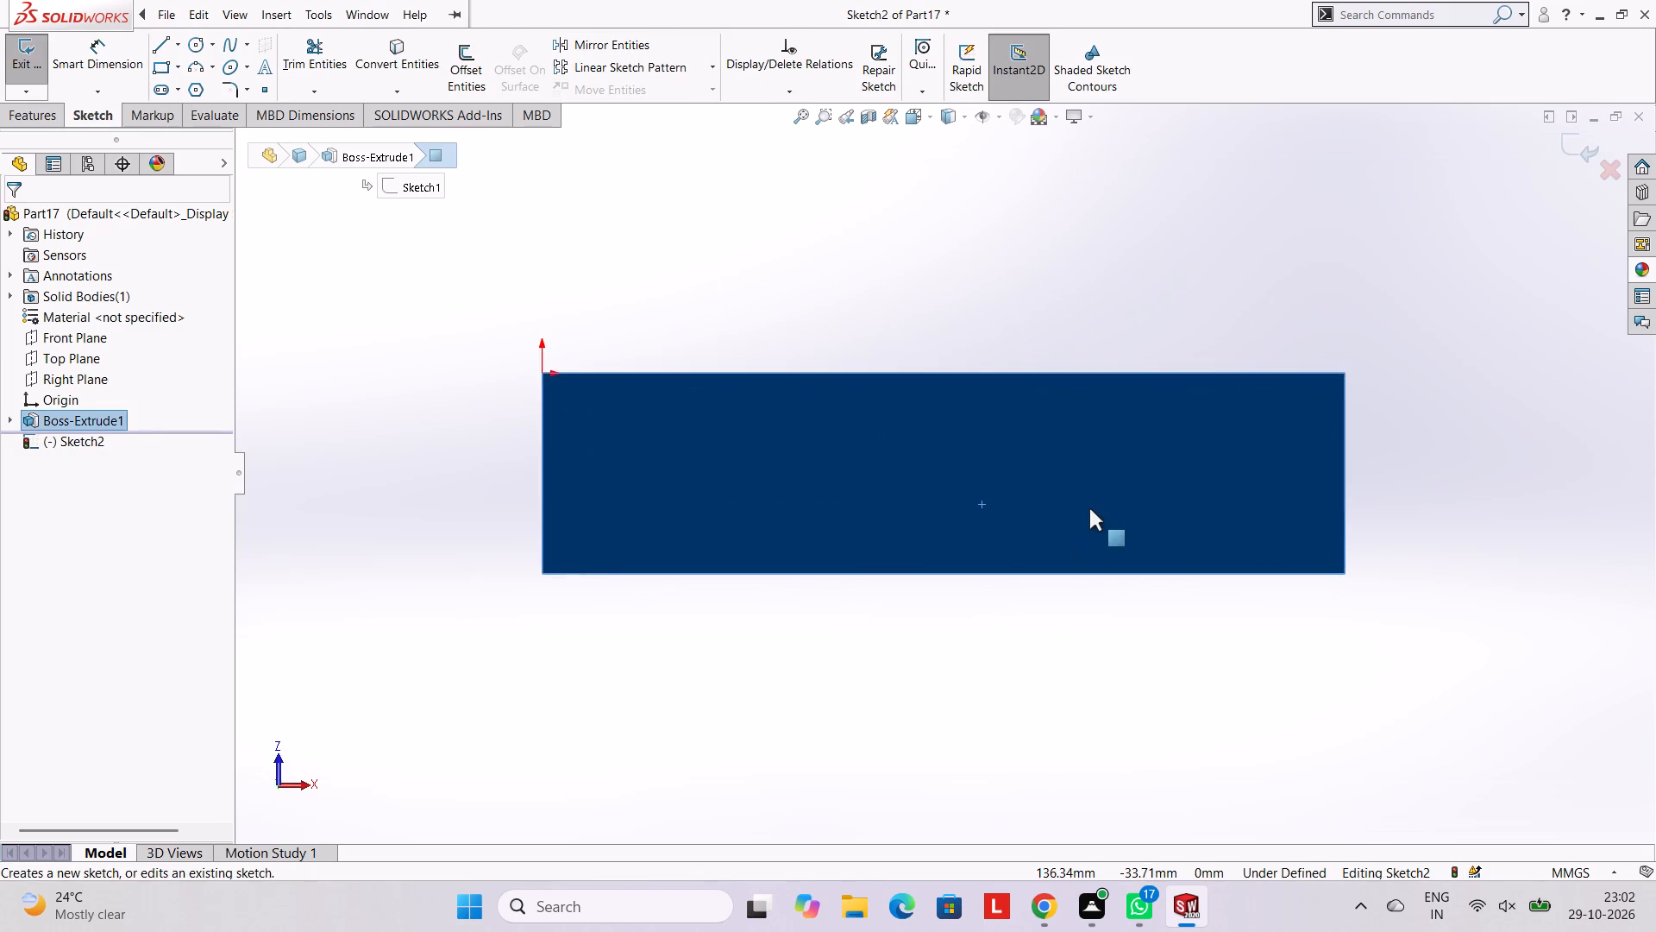
scroll(1089, 508, up, 2)
scroll(1072, 324, up, 2)
scroll(1071, 324, down, 2)
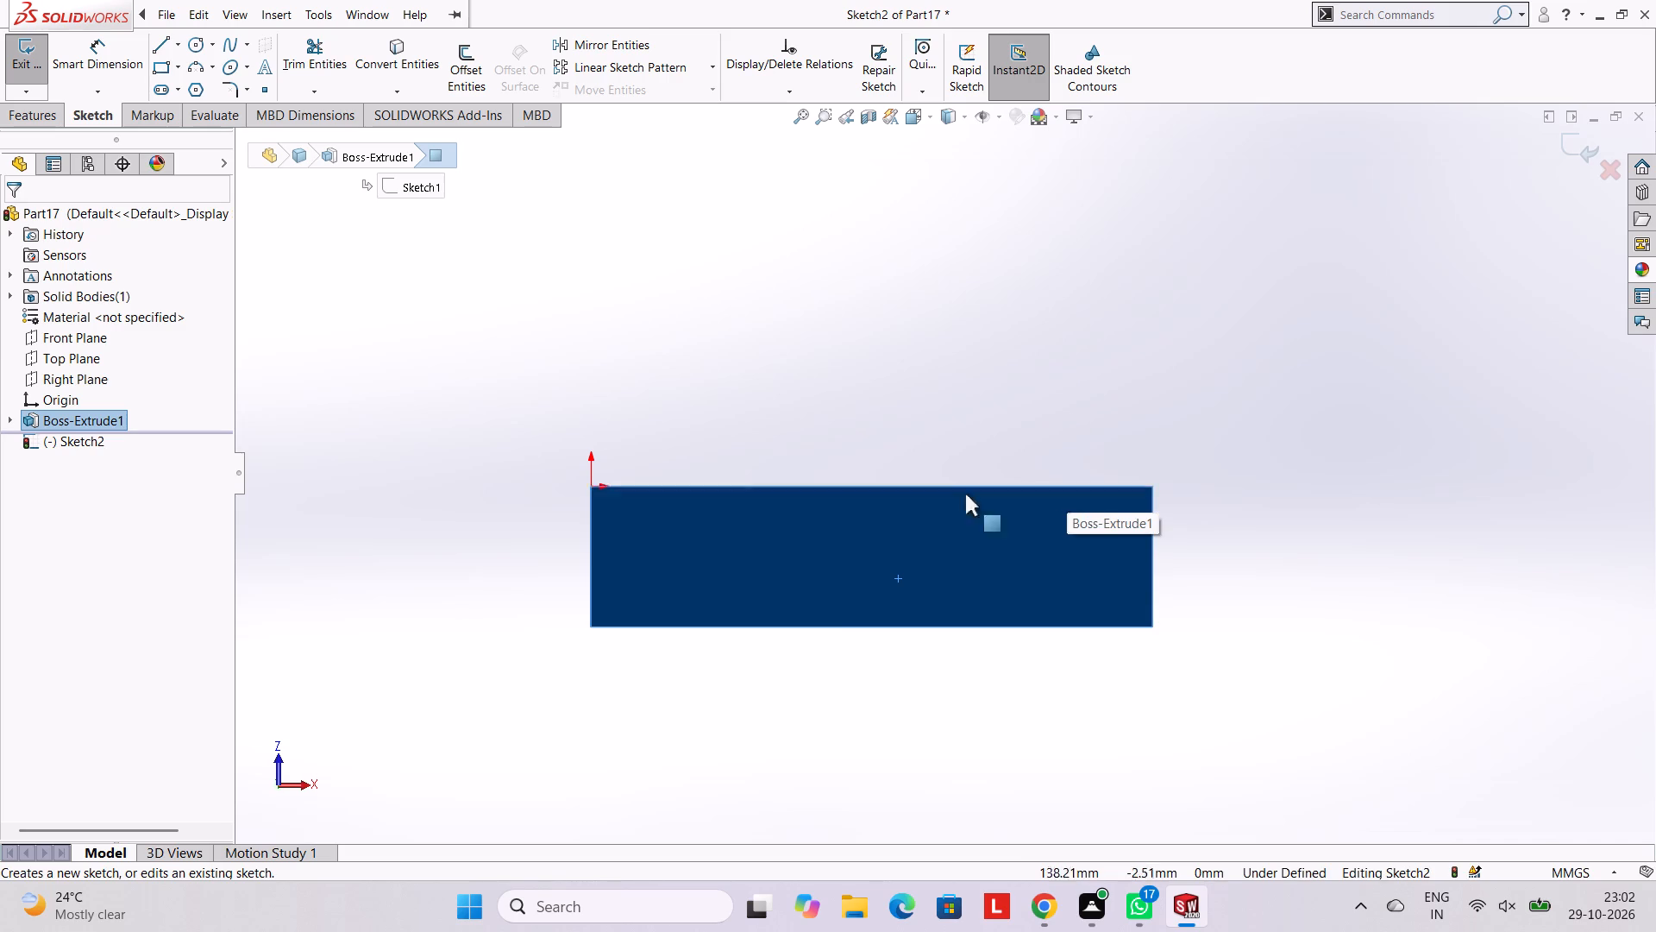
Sketch a 125 mm line from the midpoint of the bottom face's rear edge, running in the positive Z direction past the front edge.
click(167, 49)
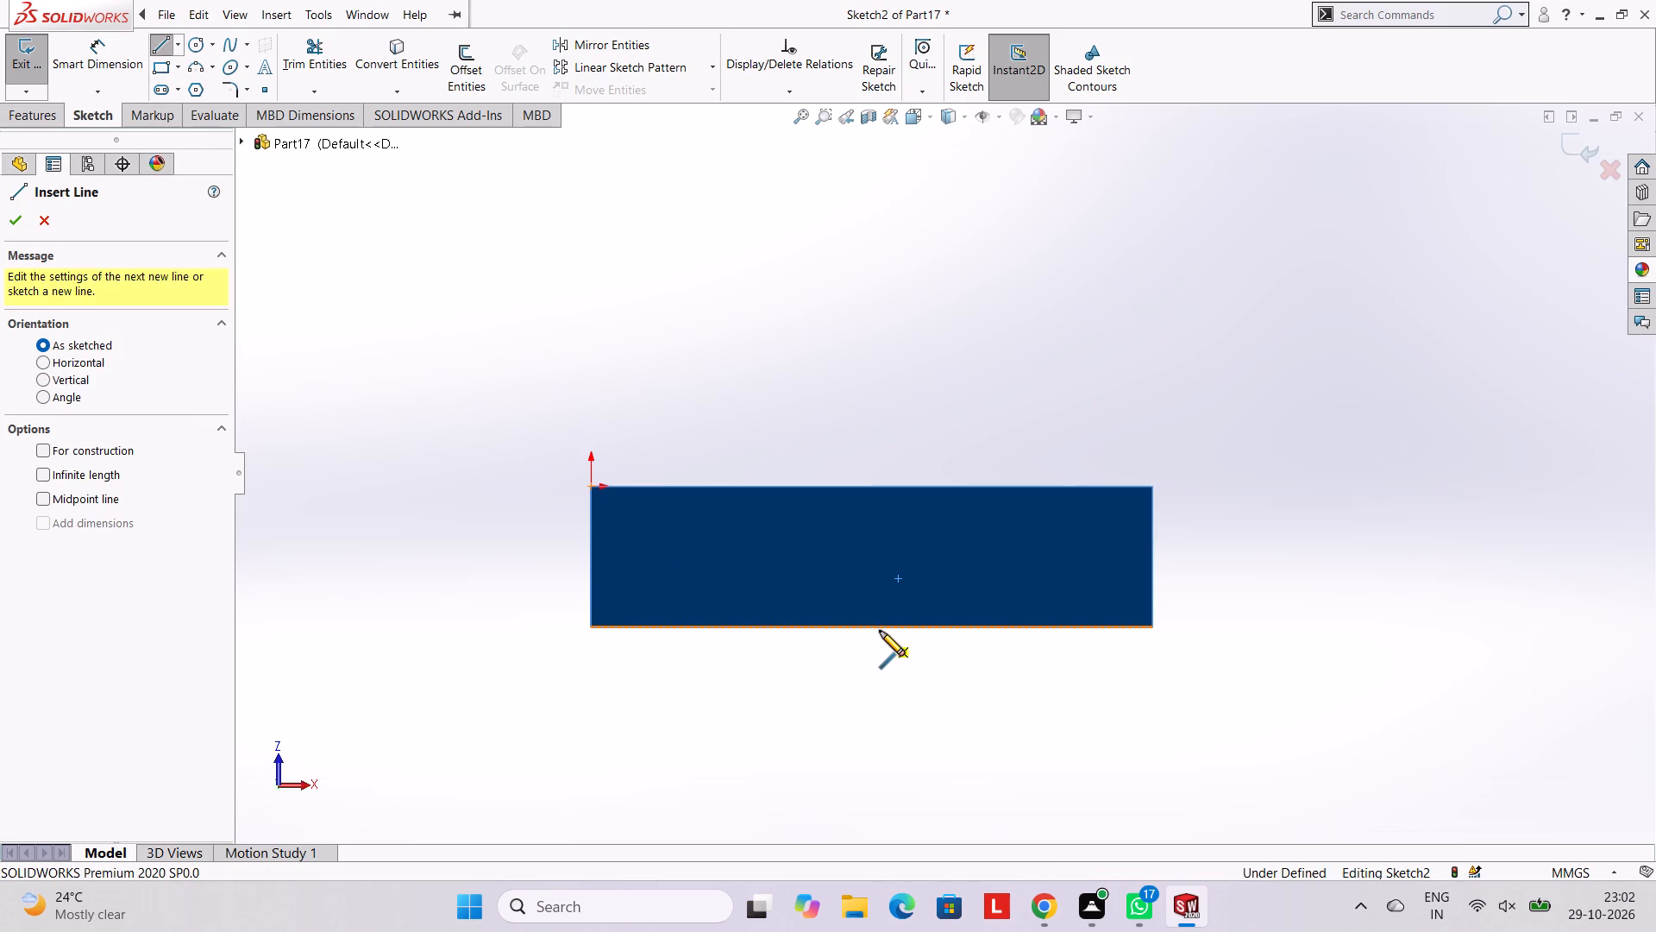
click(871, 630)
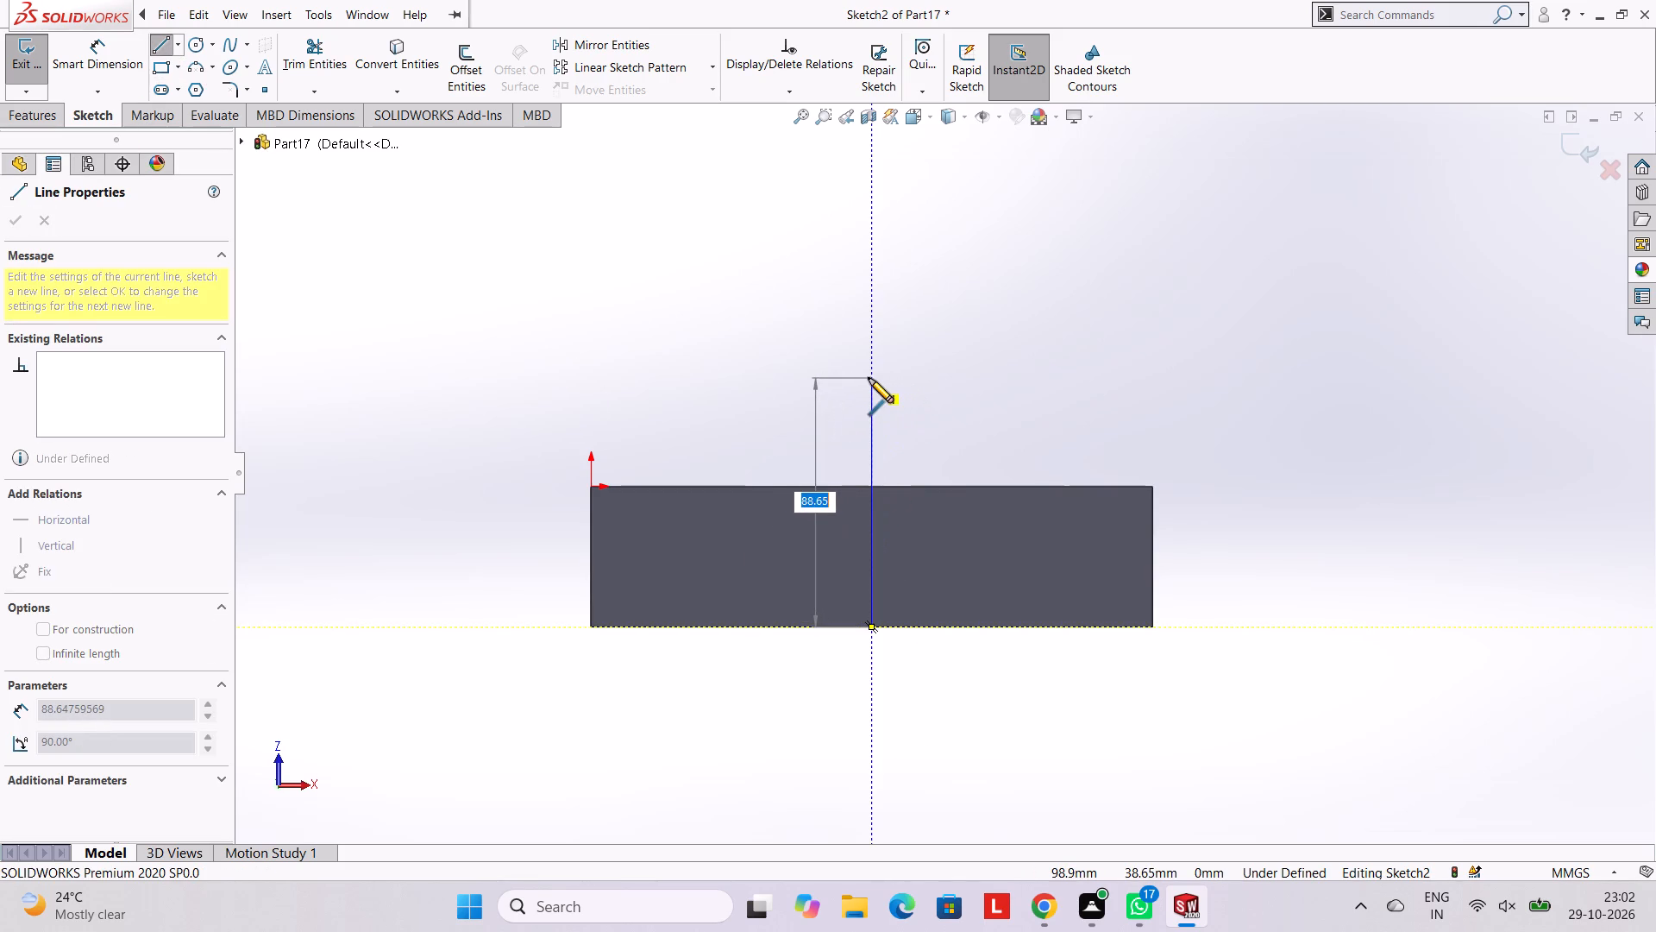
text(125)
key(Return)
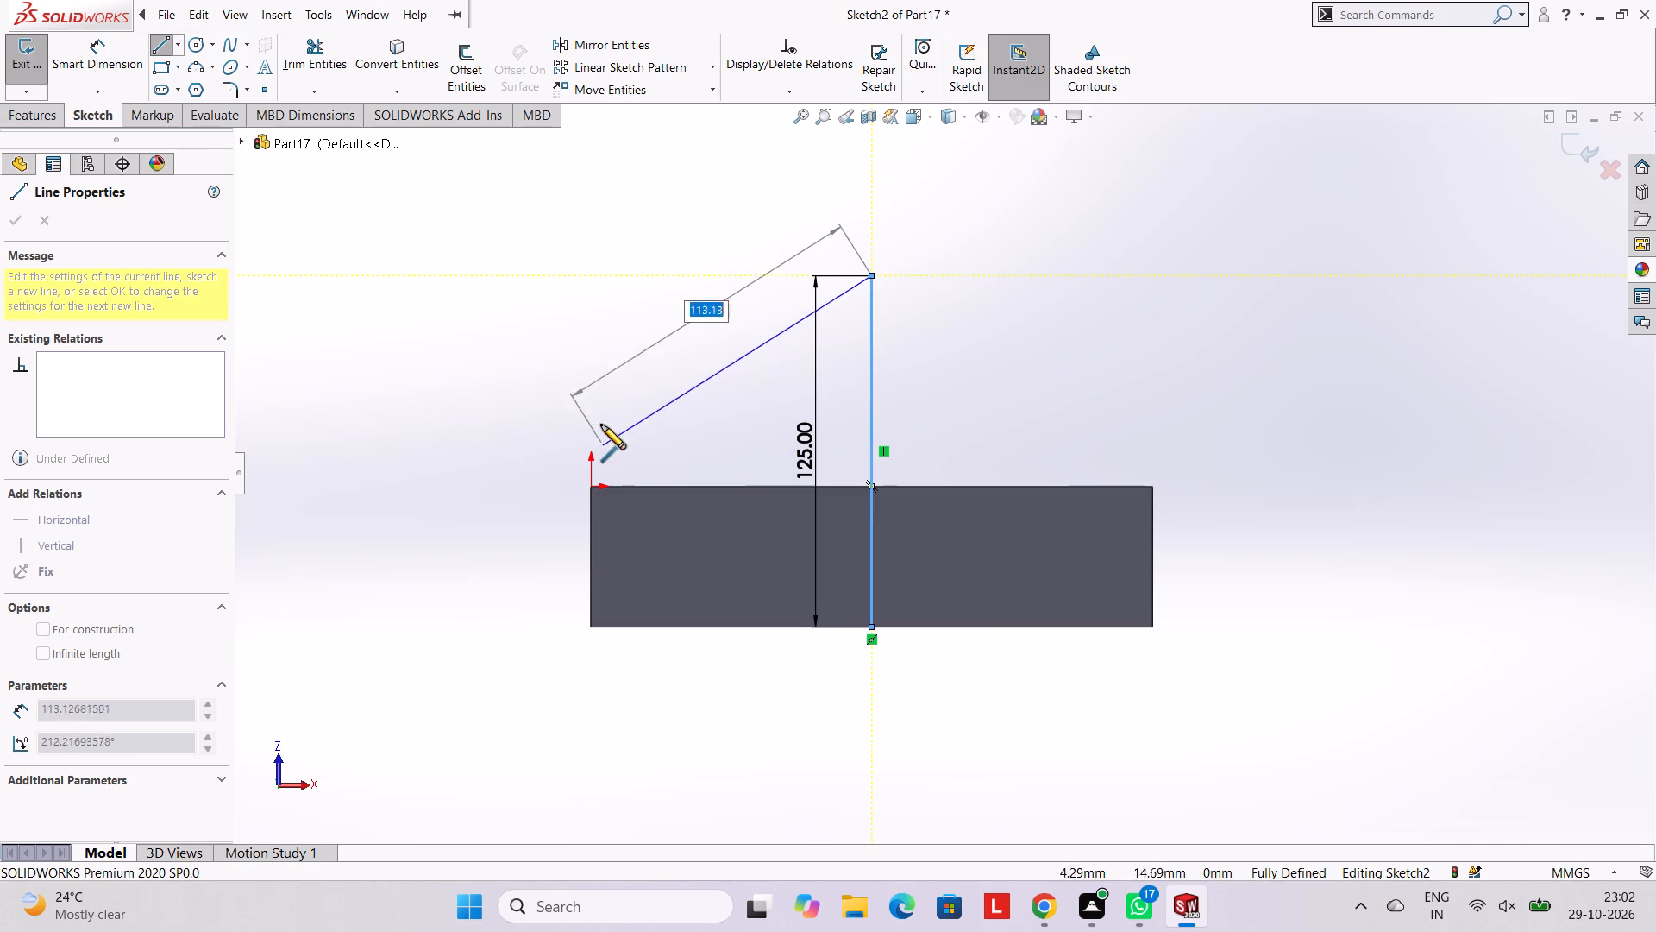
key(Escape)
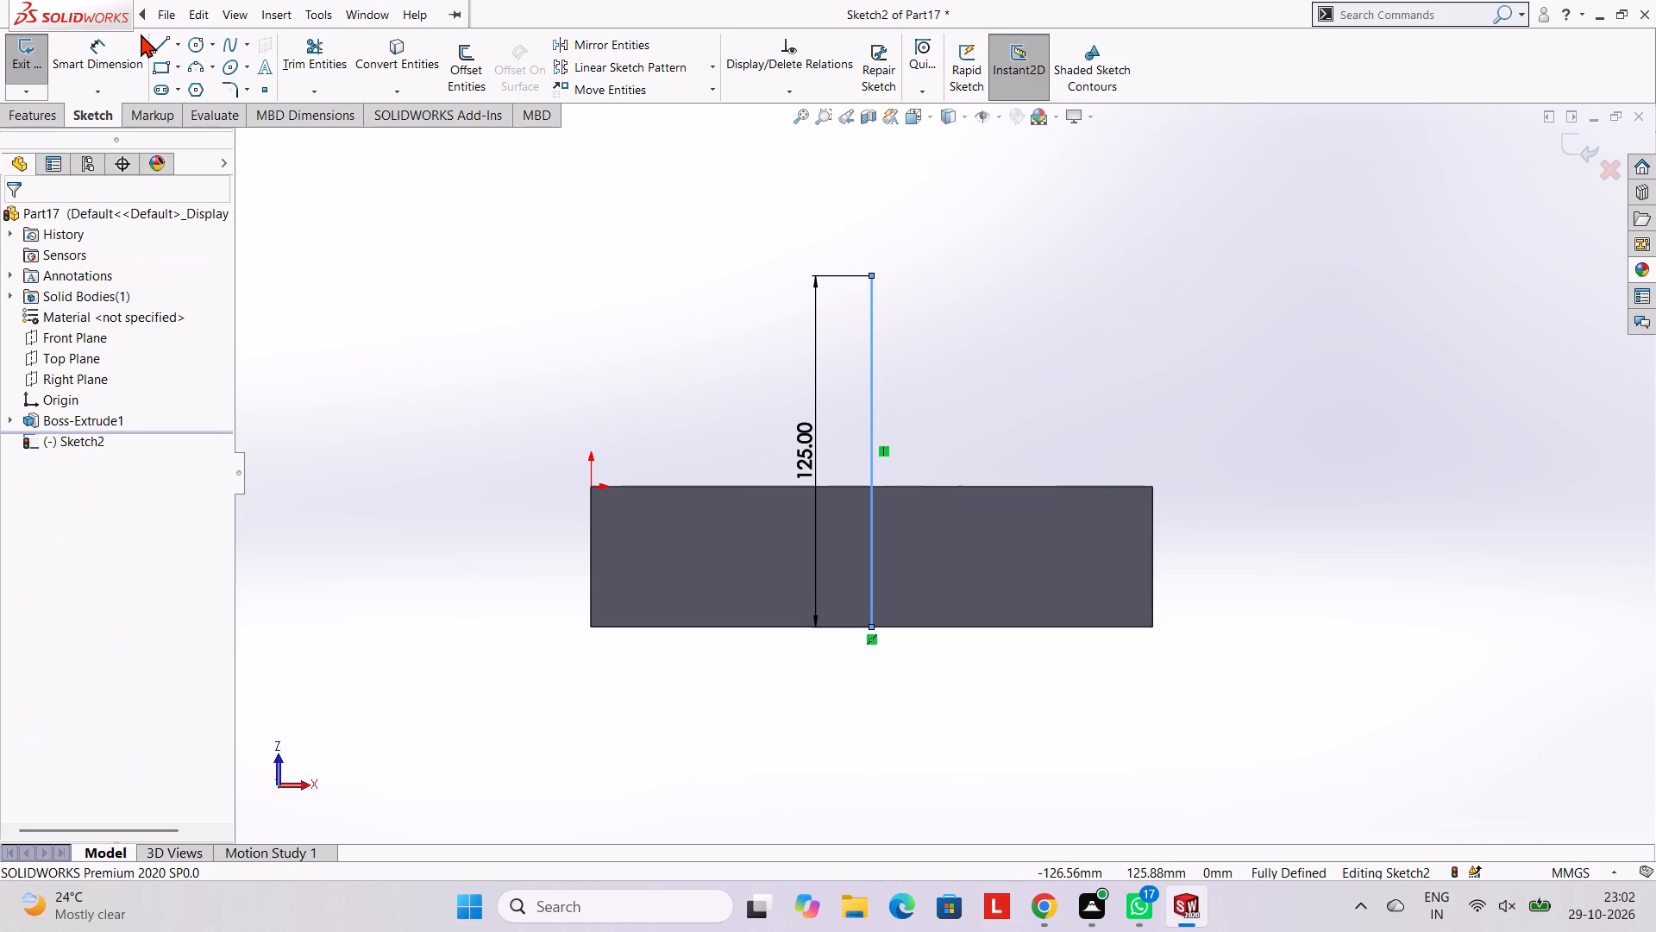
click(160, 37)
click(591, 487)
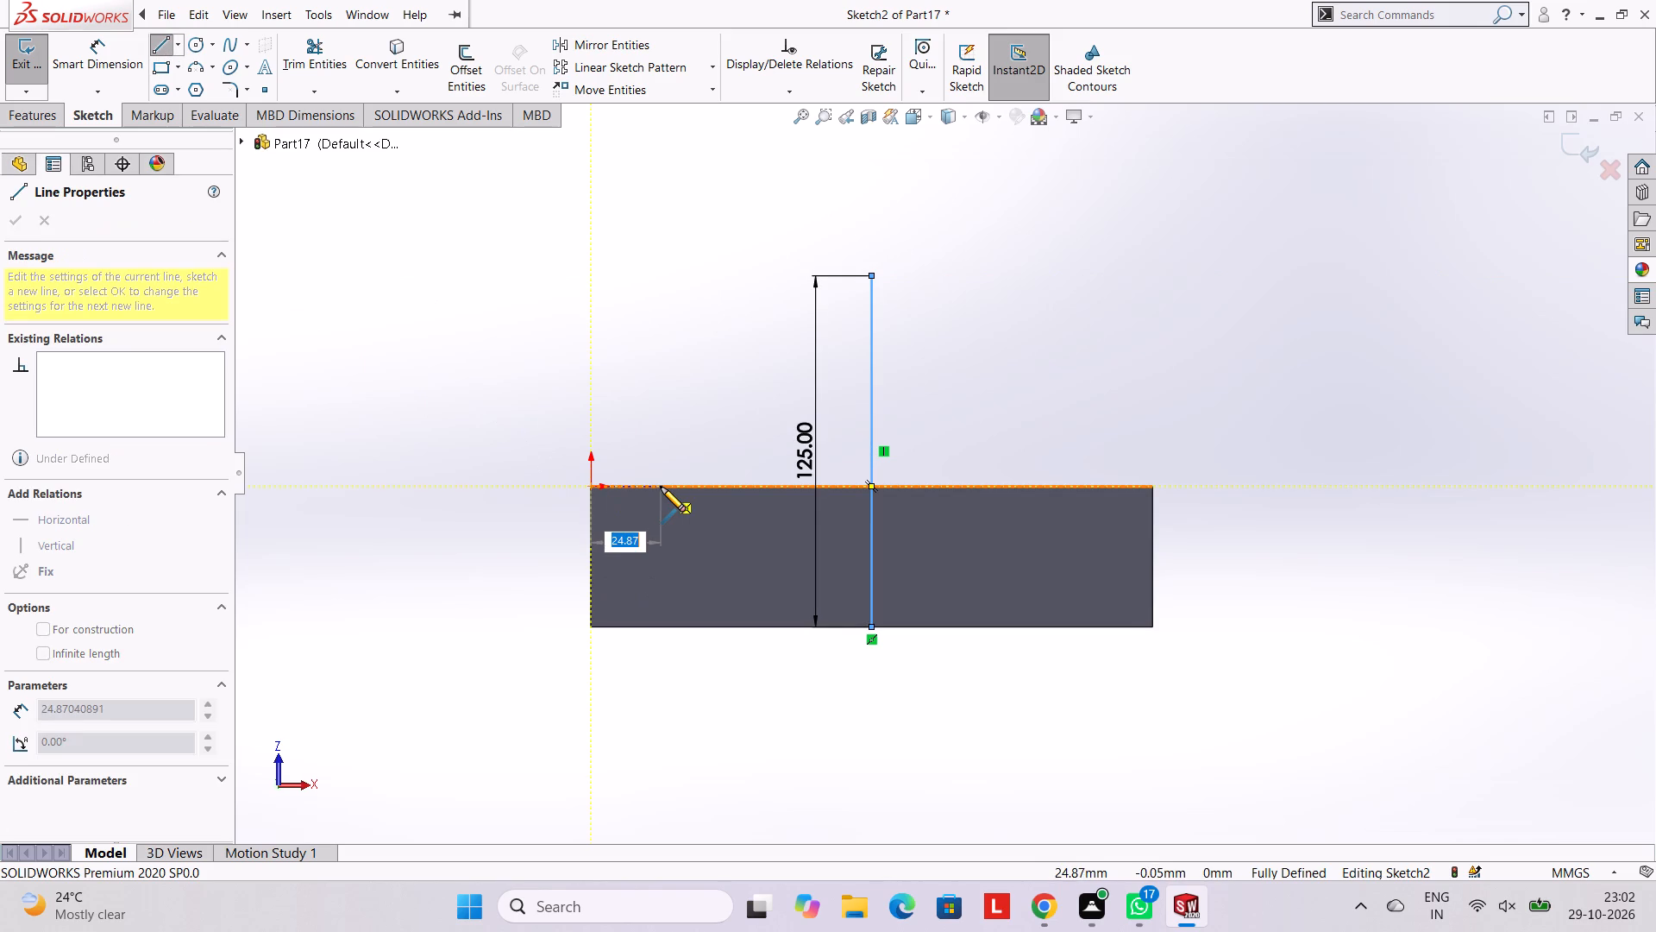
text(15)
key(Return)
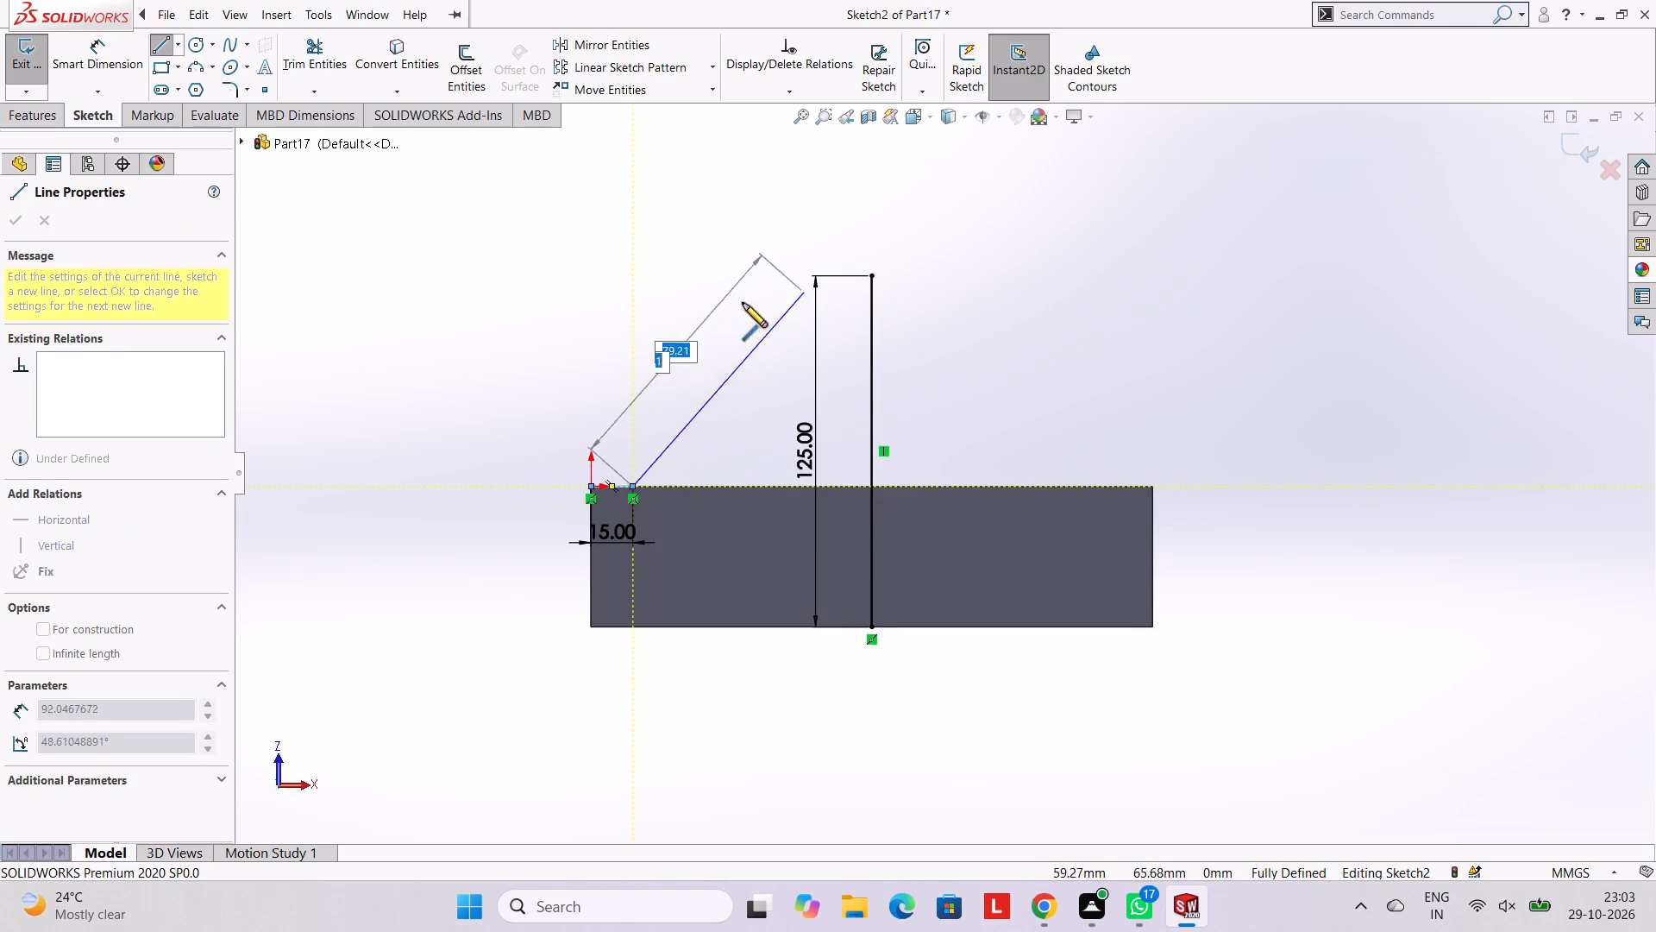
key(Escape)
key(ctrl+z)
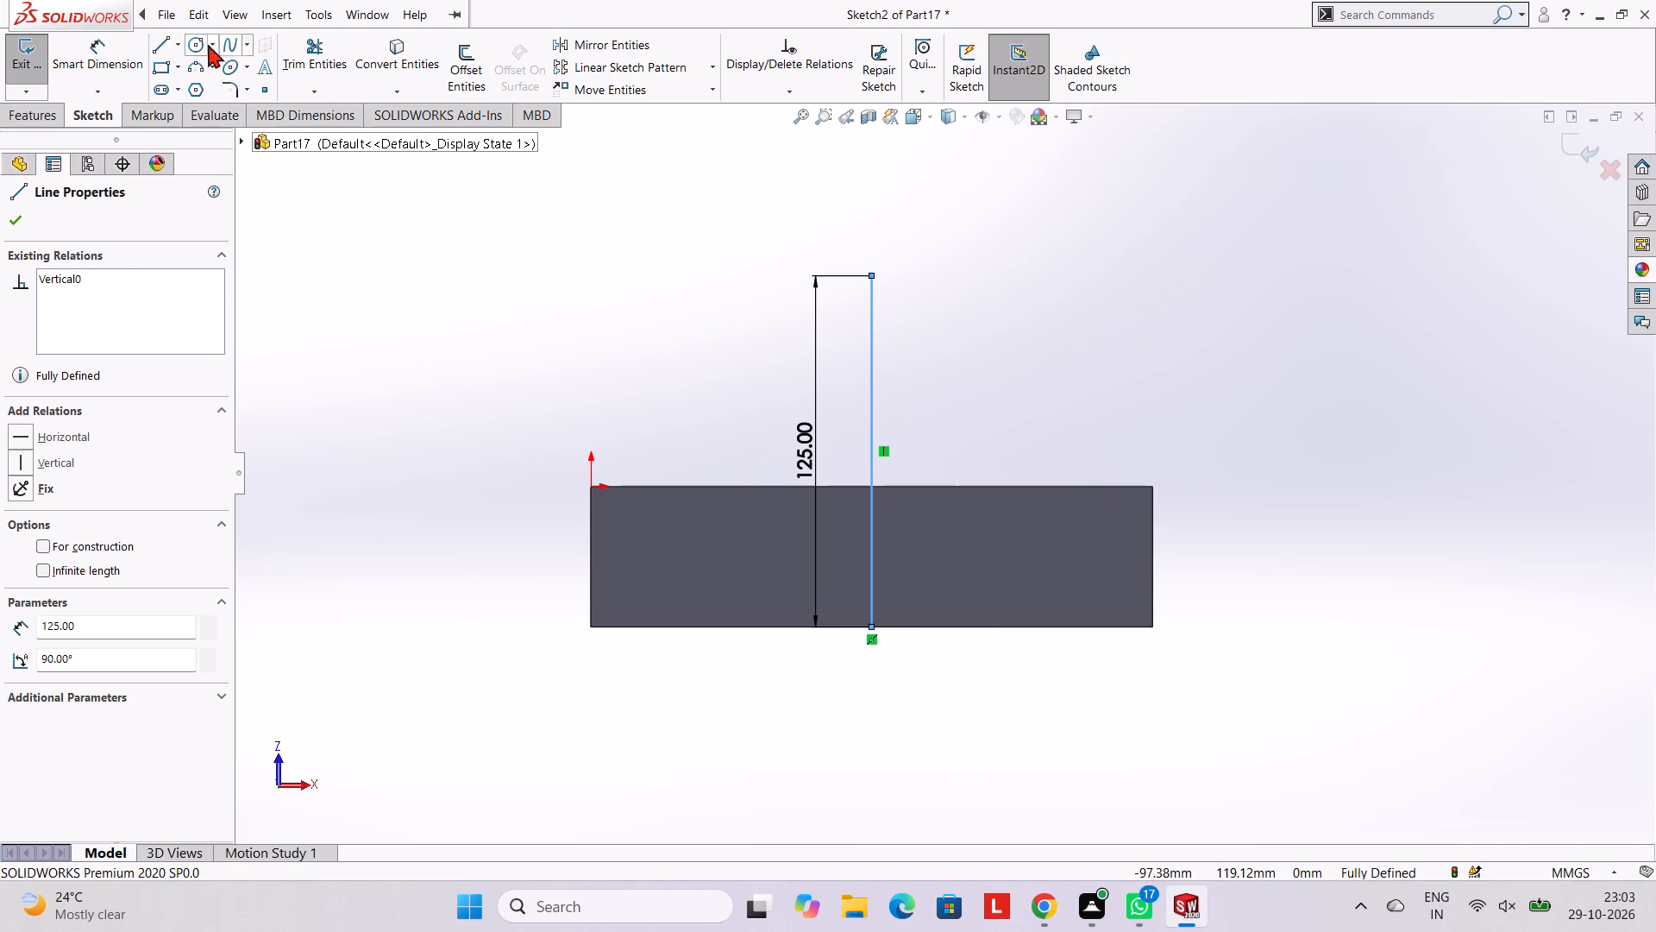
Sketch a 15 mm line from the origin along the front edge, and continue it to the free end of the 125 mm line.
click(158, 43)
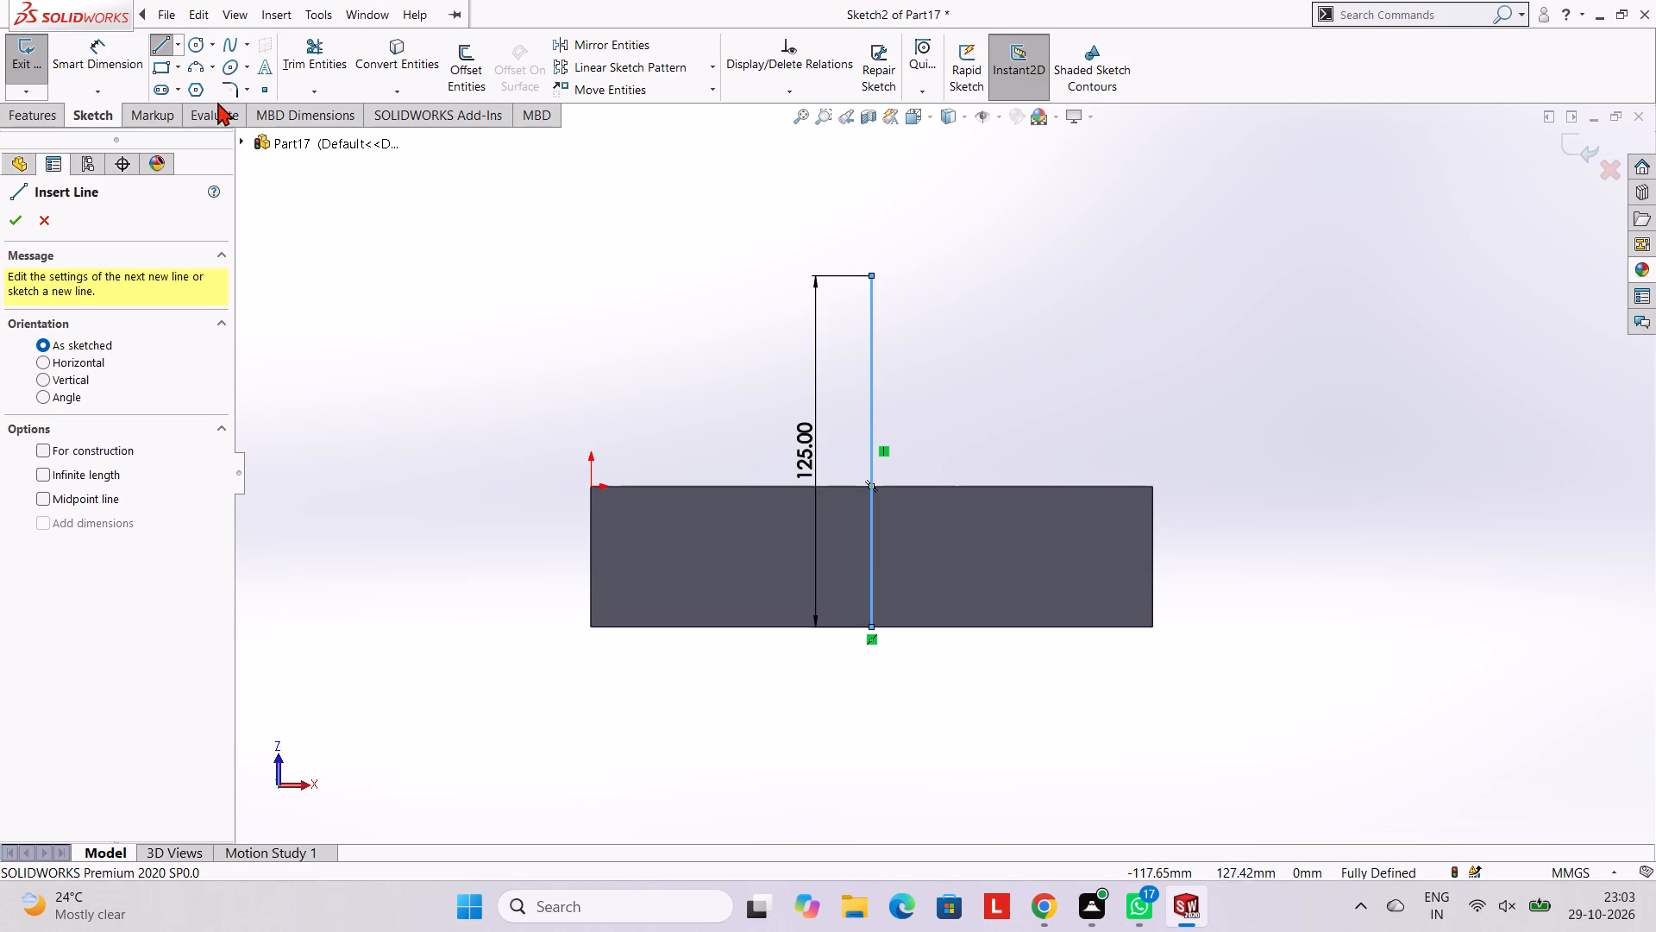
click(590, 487)
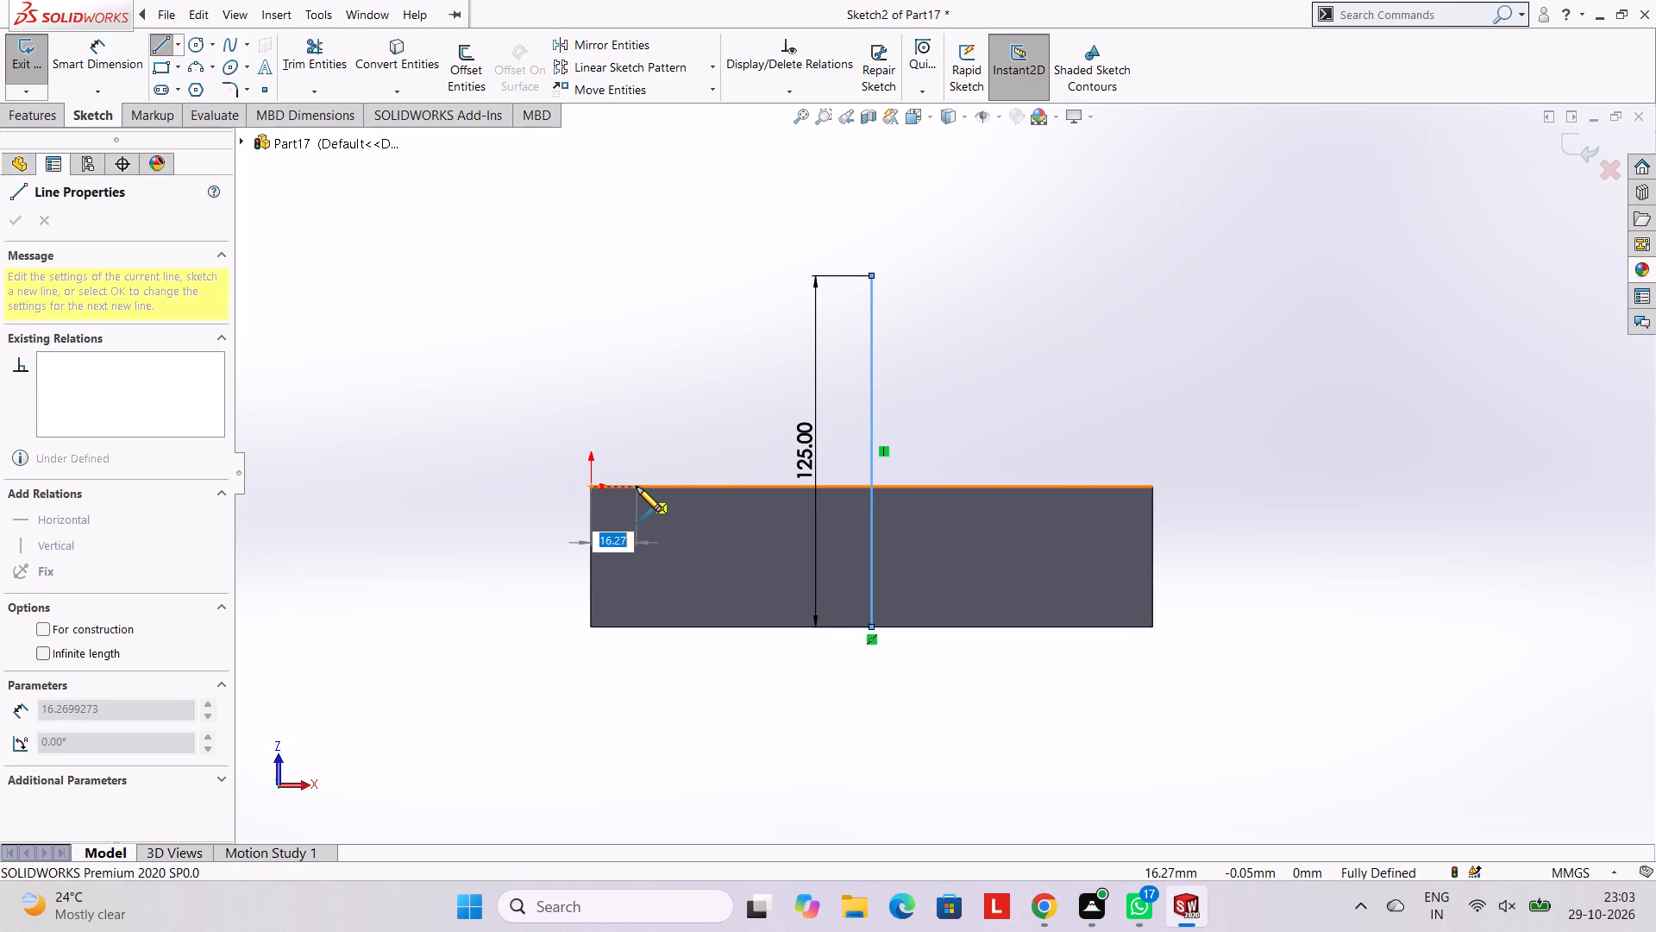
text(15)
key(Return)
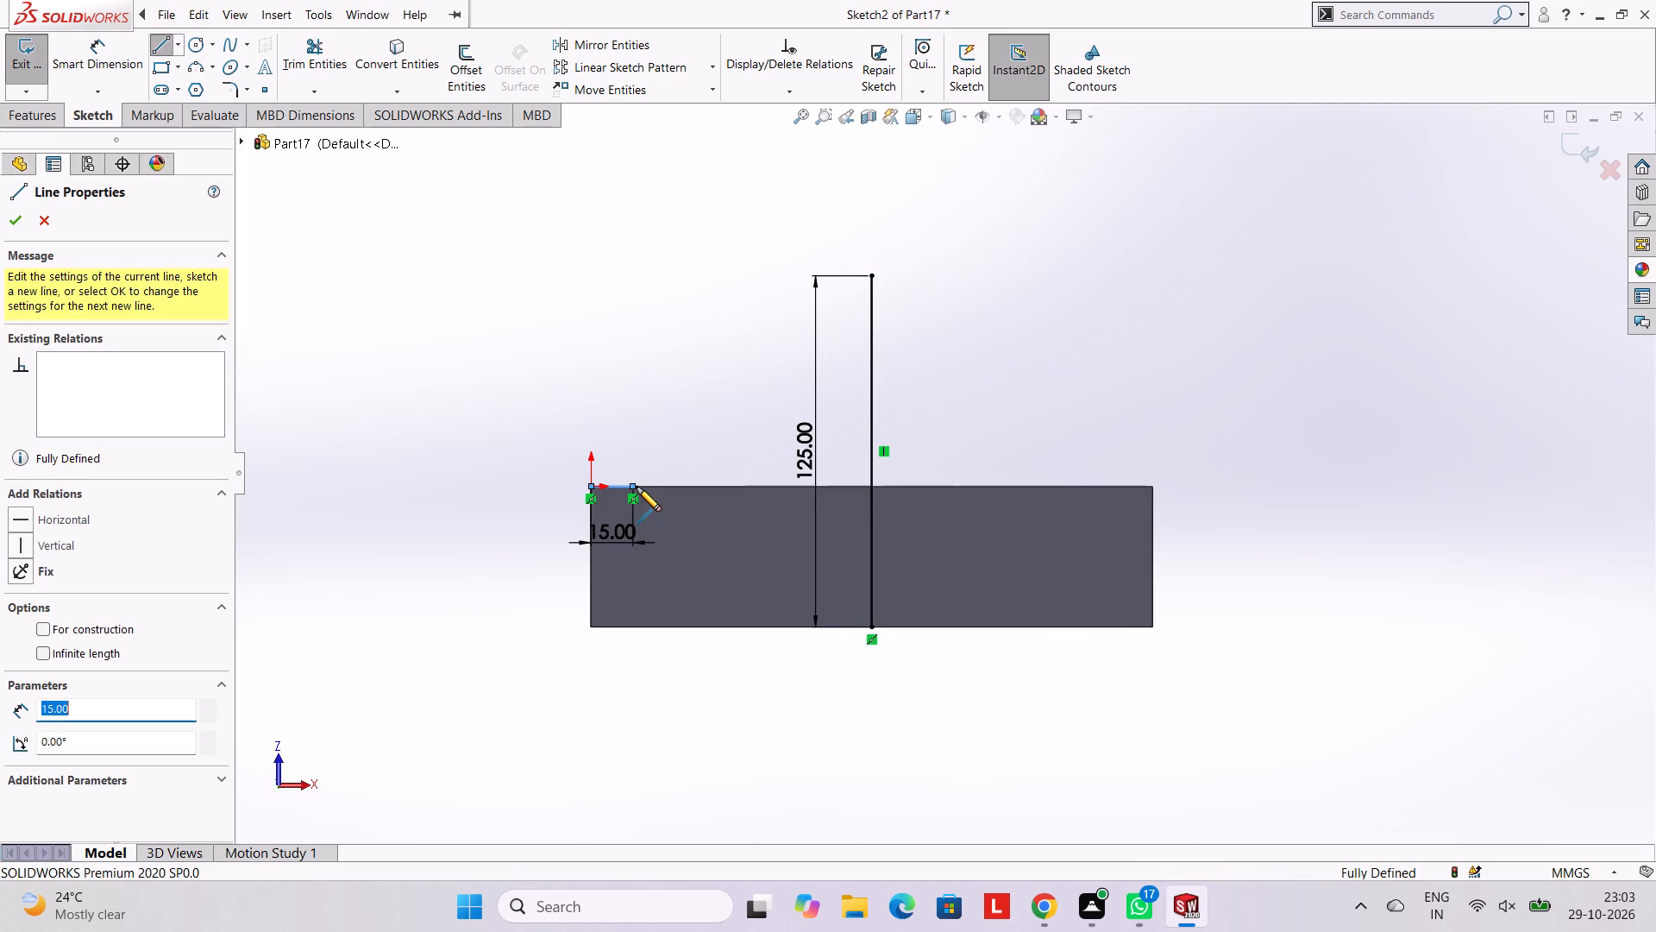
click(872, 278)
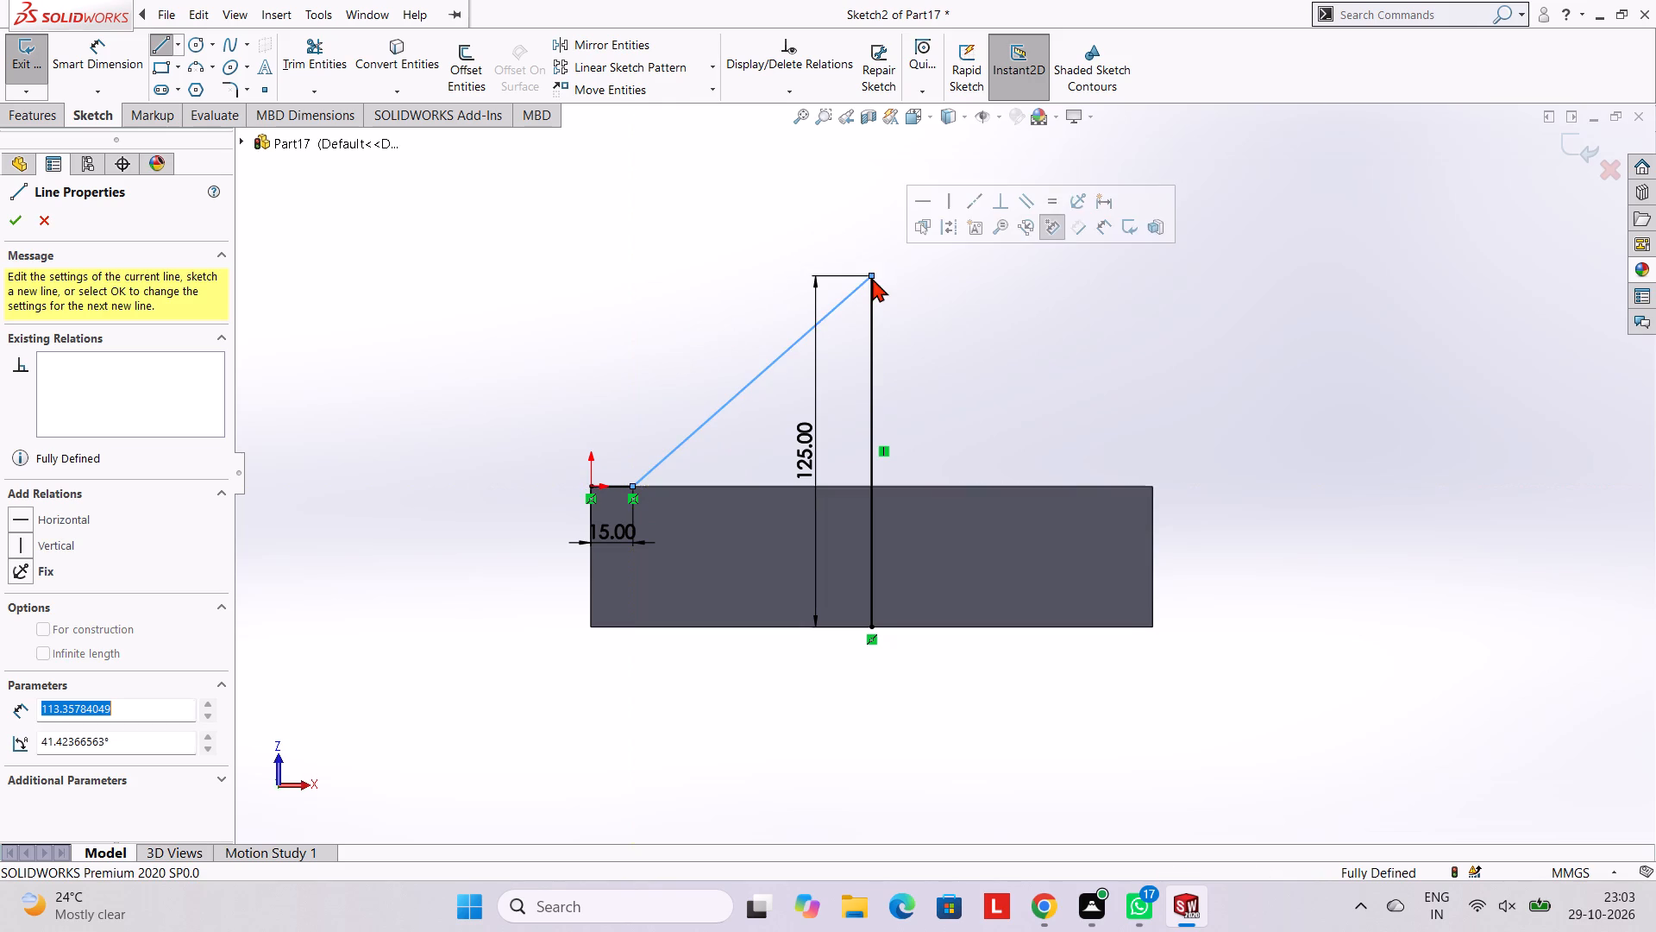
key(Escape)
key(Escape)
key(Escape)
key(Escape)
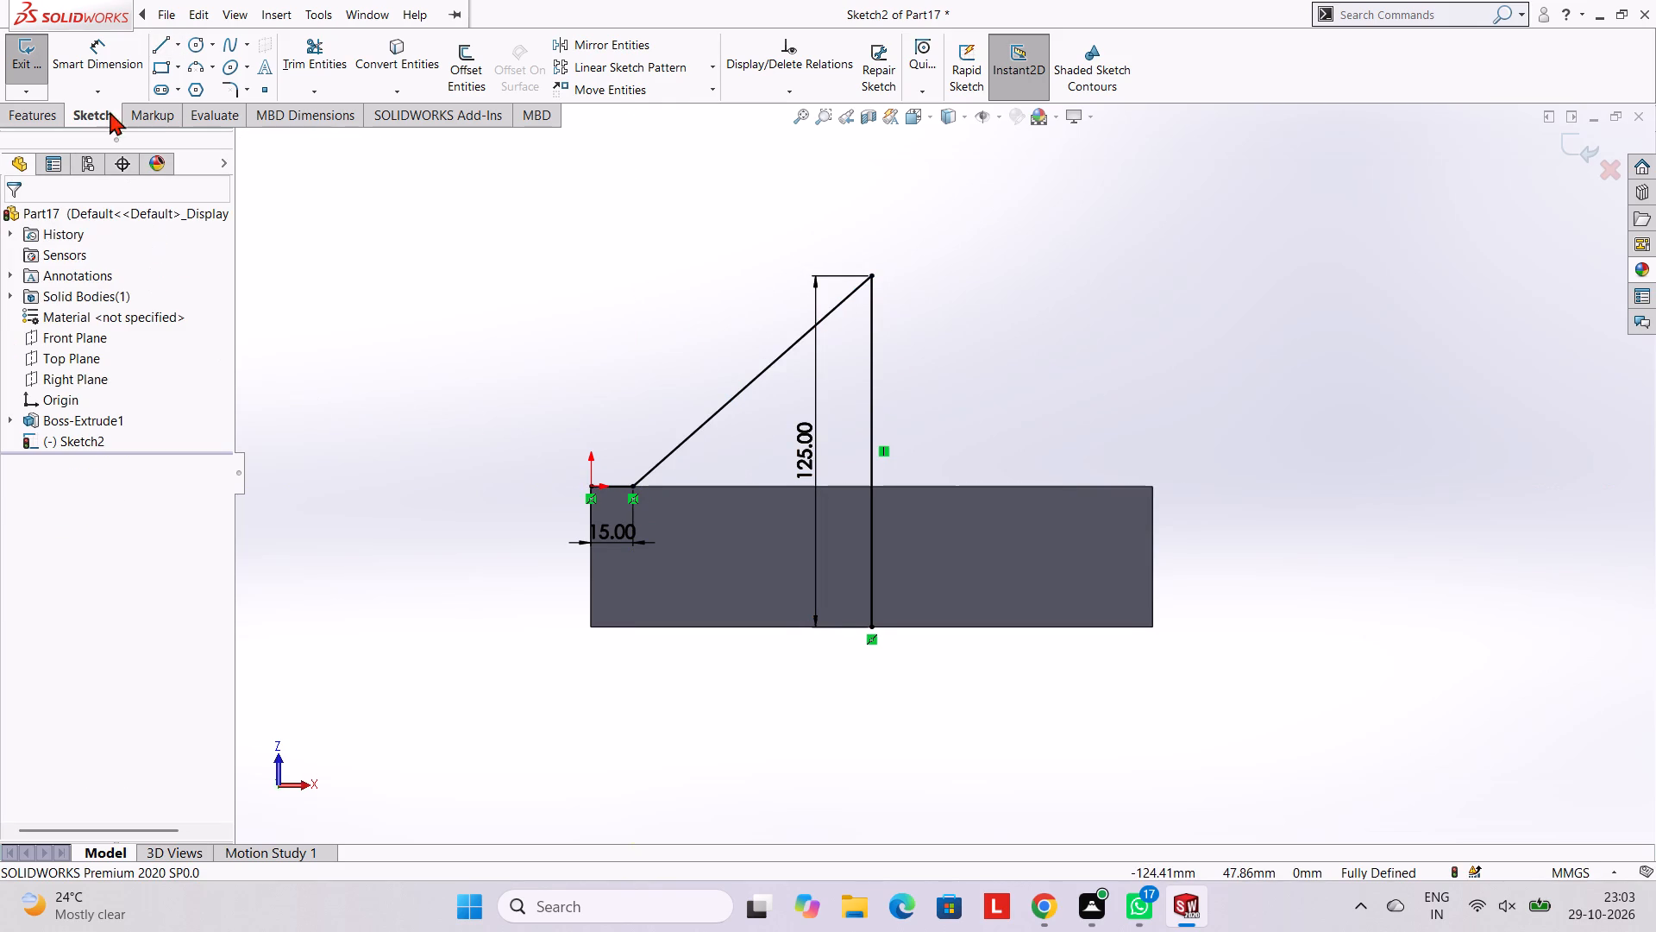
Sketch a 15 mm line inward along the front edge from the corner opposite the origin.
click(163, 42)
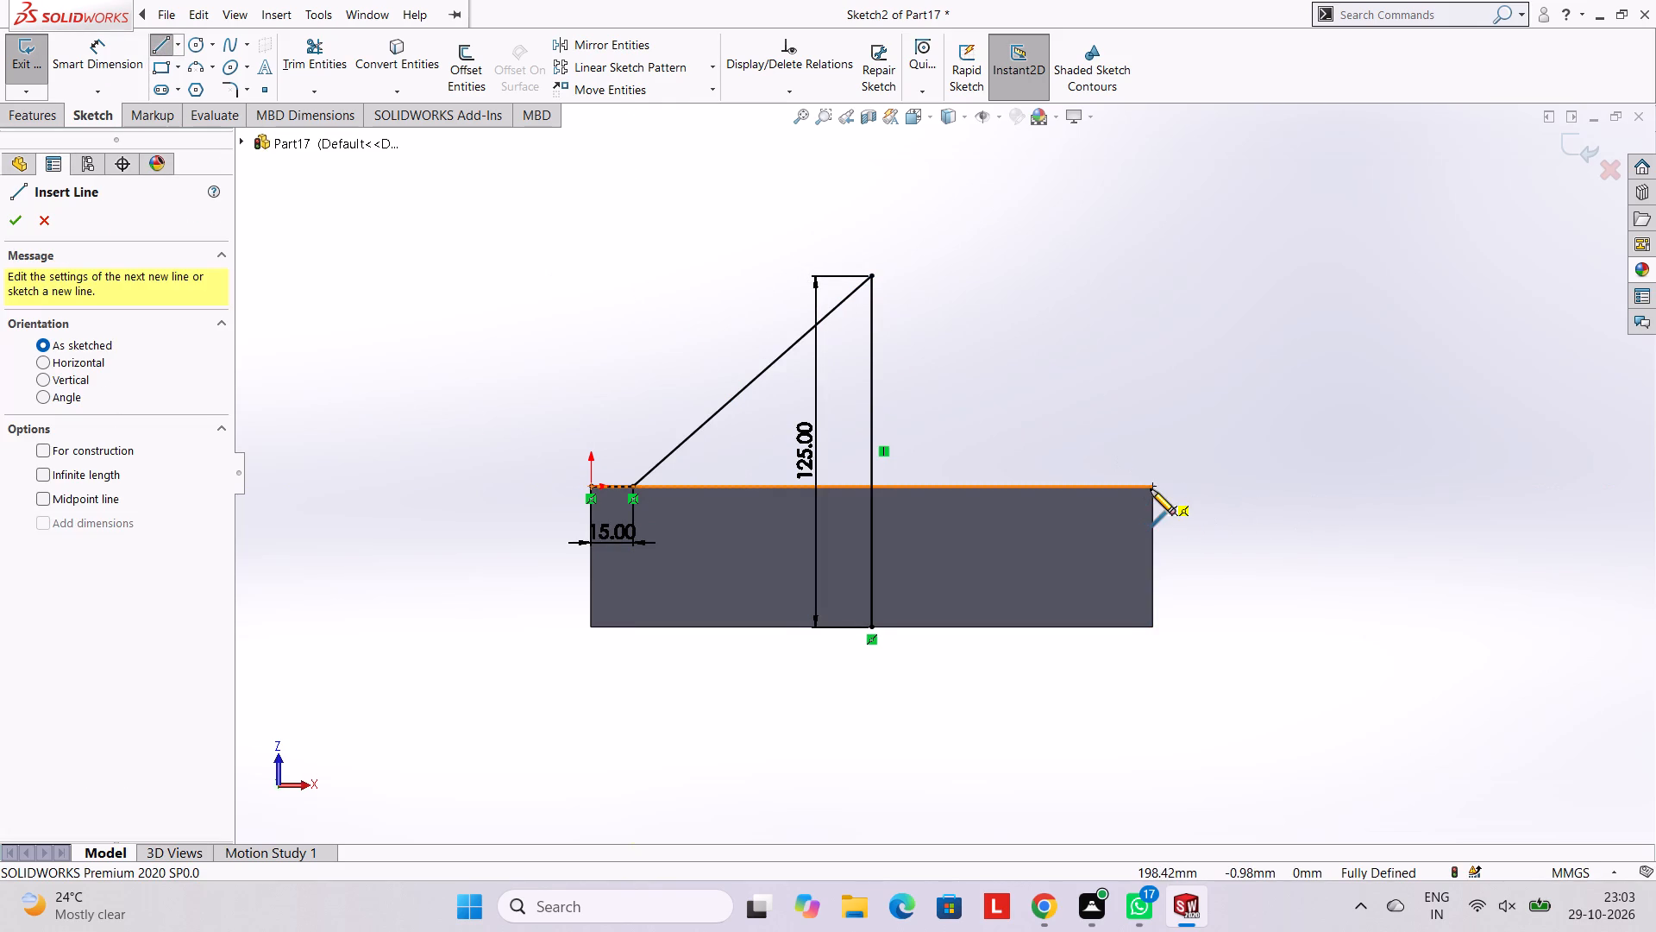
click(1152, 484)
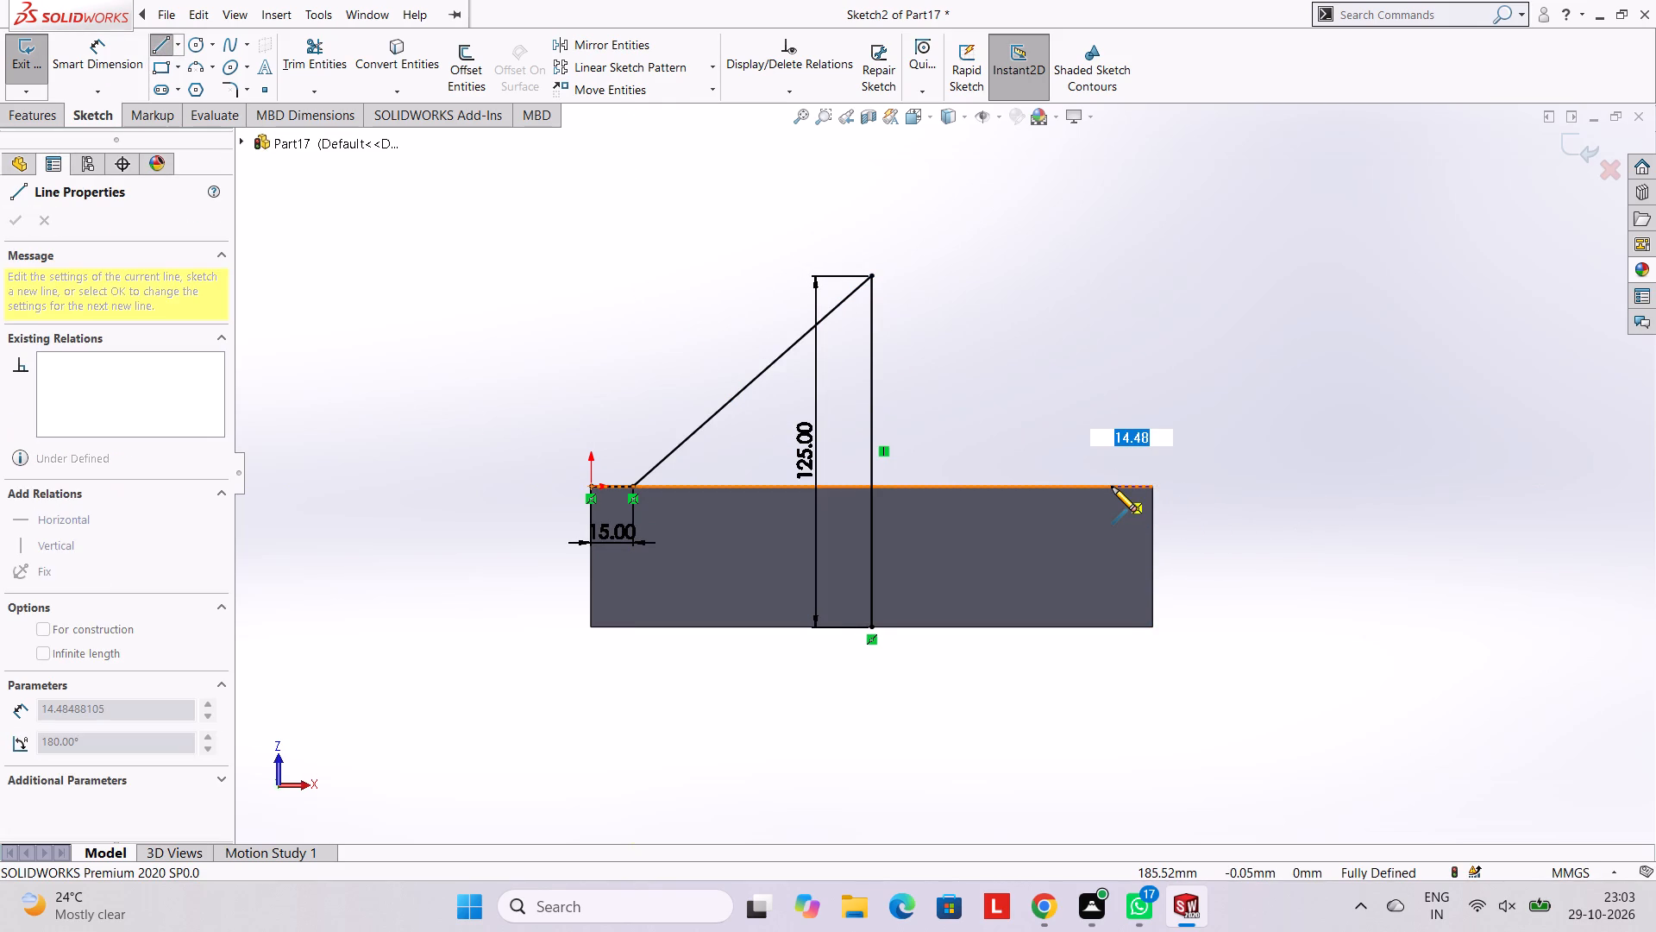
text(15)
key(Return)
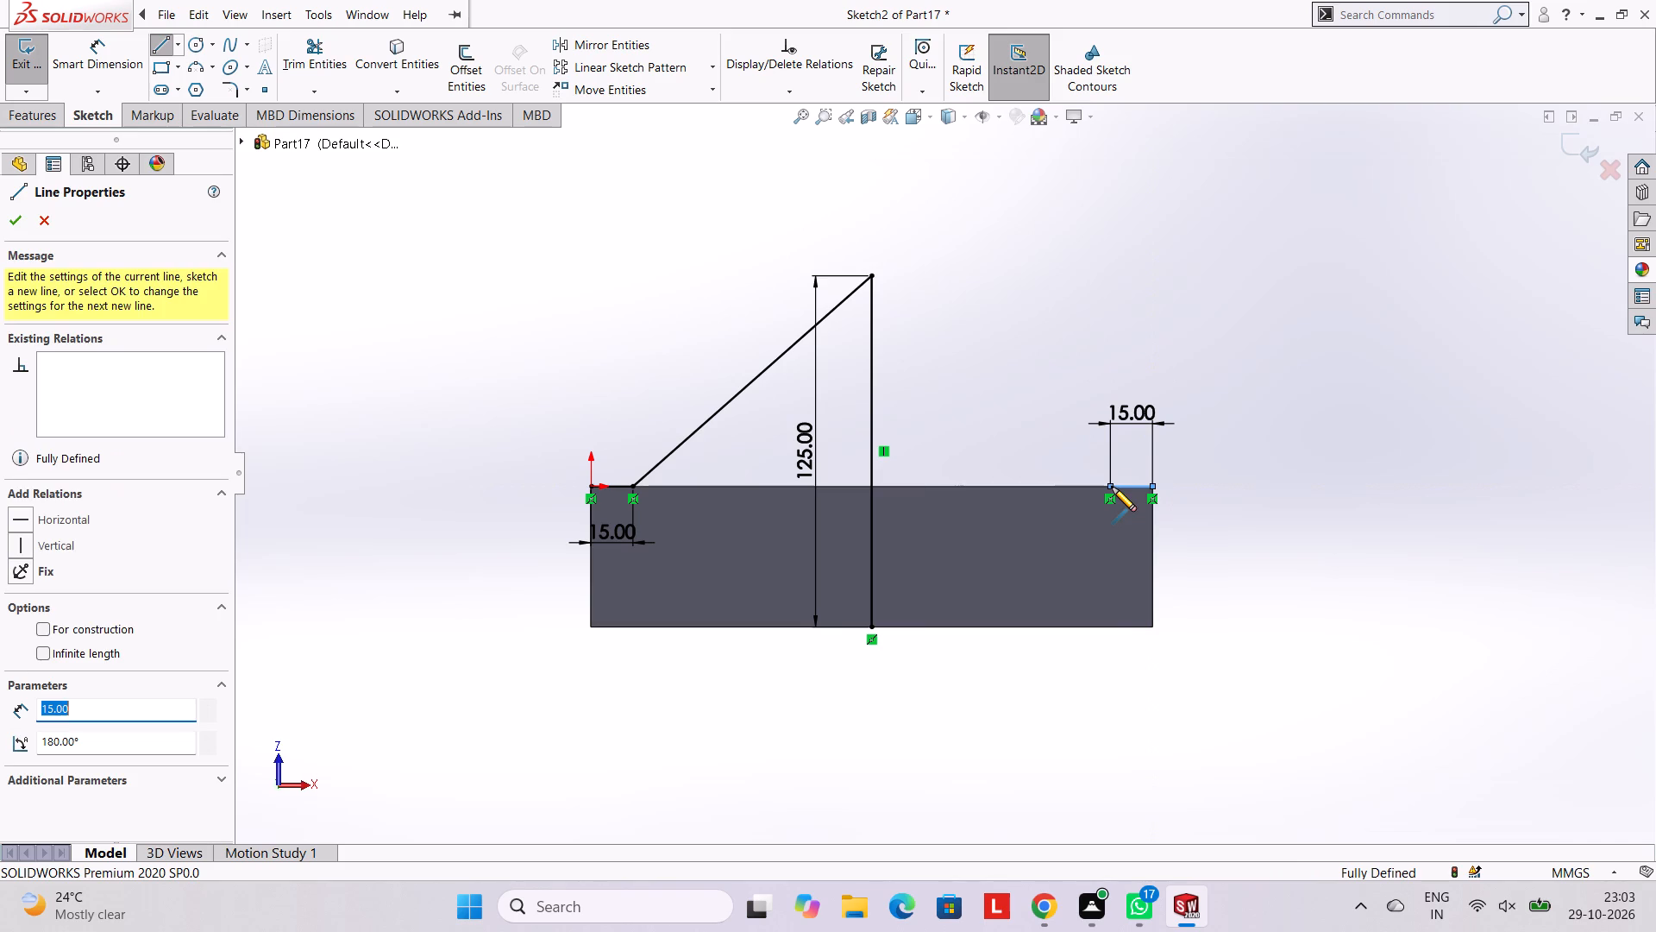
key(Escape)
key(Escape)
key(Escape)
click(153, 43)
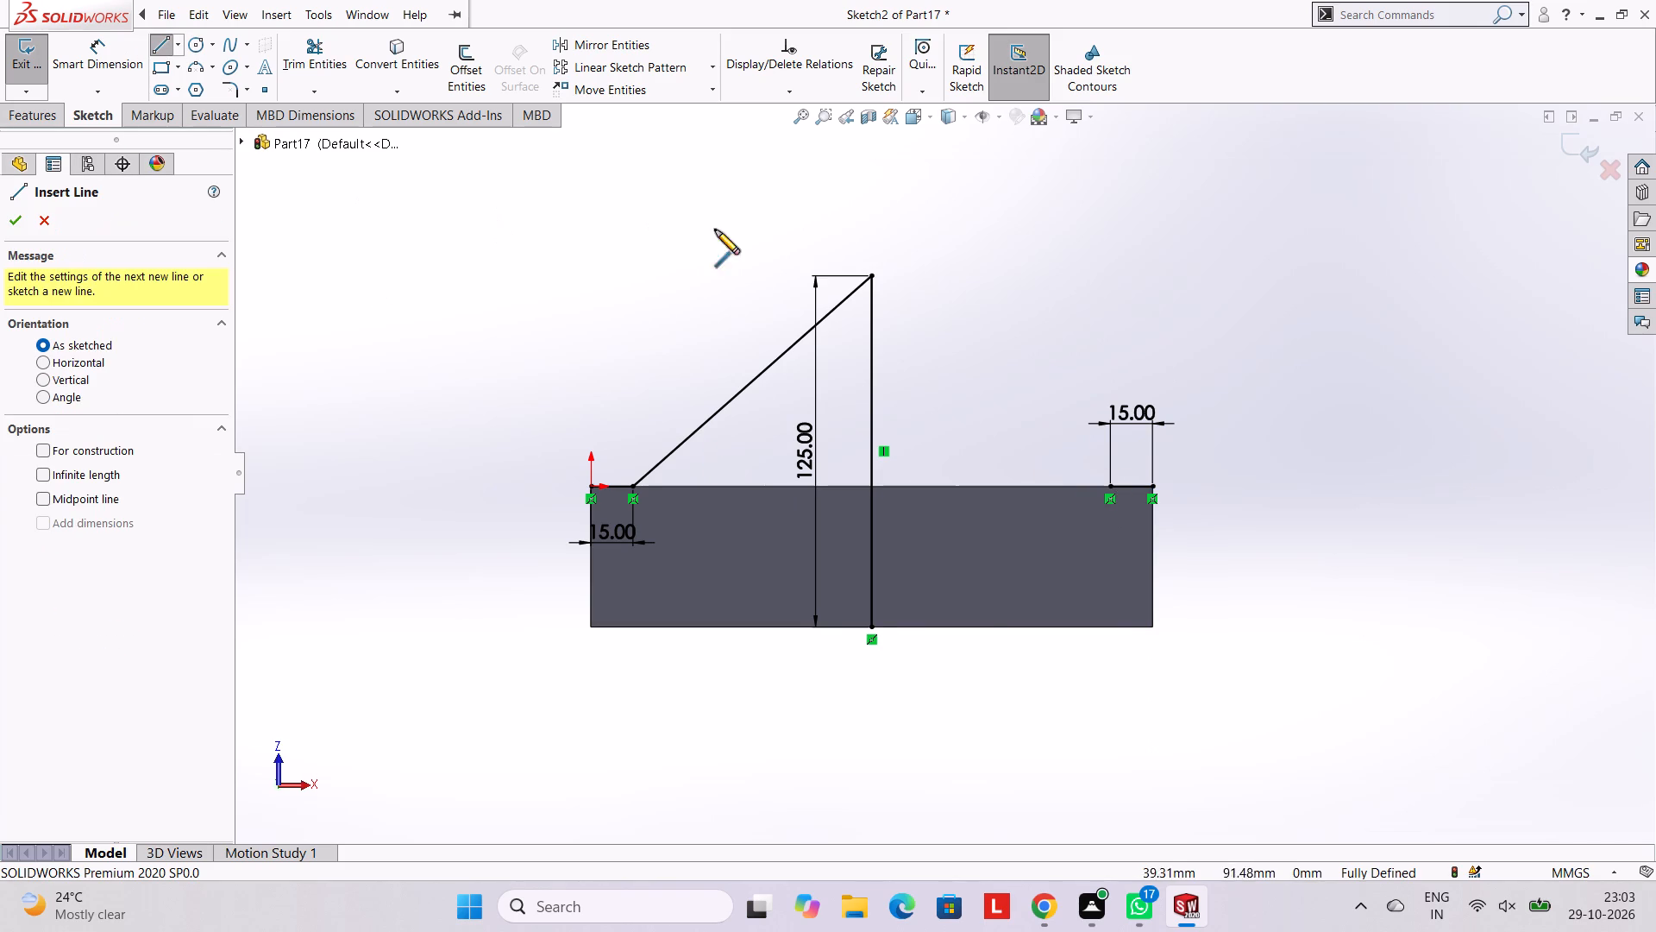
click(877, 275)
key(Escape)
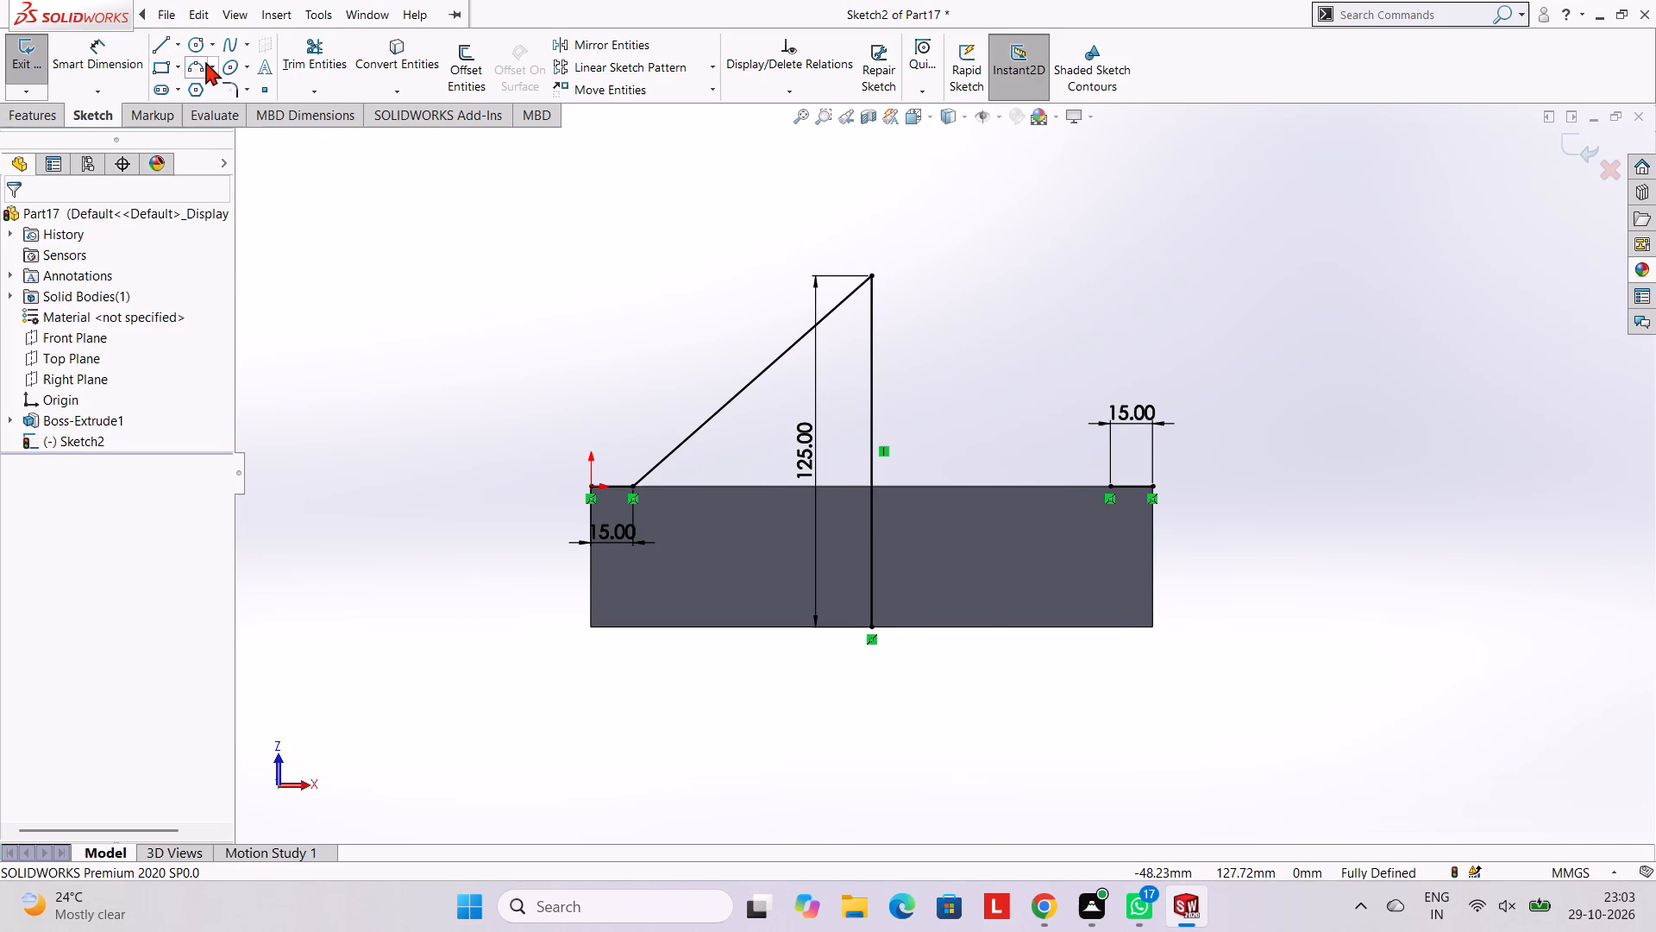
Sketch a slanted line from the apex to the inner end of the second 15 mm line.
click(161, 37)
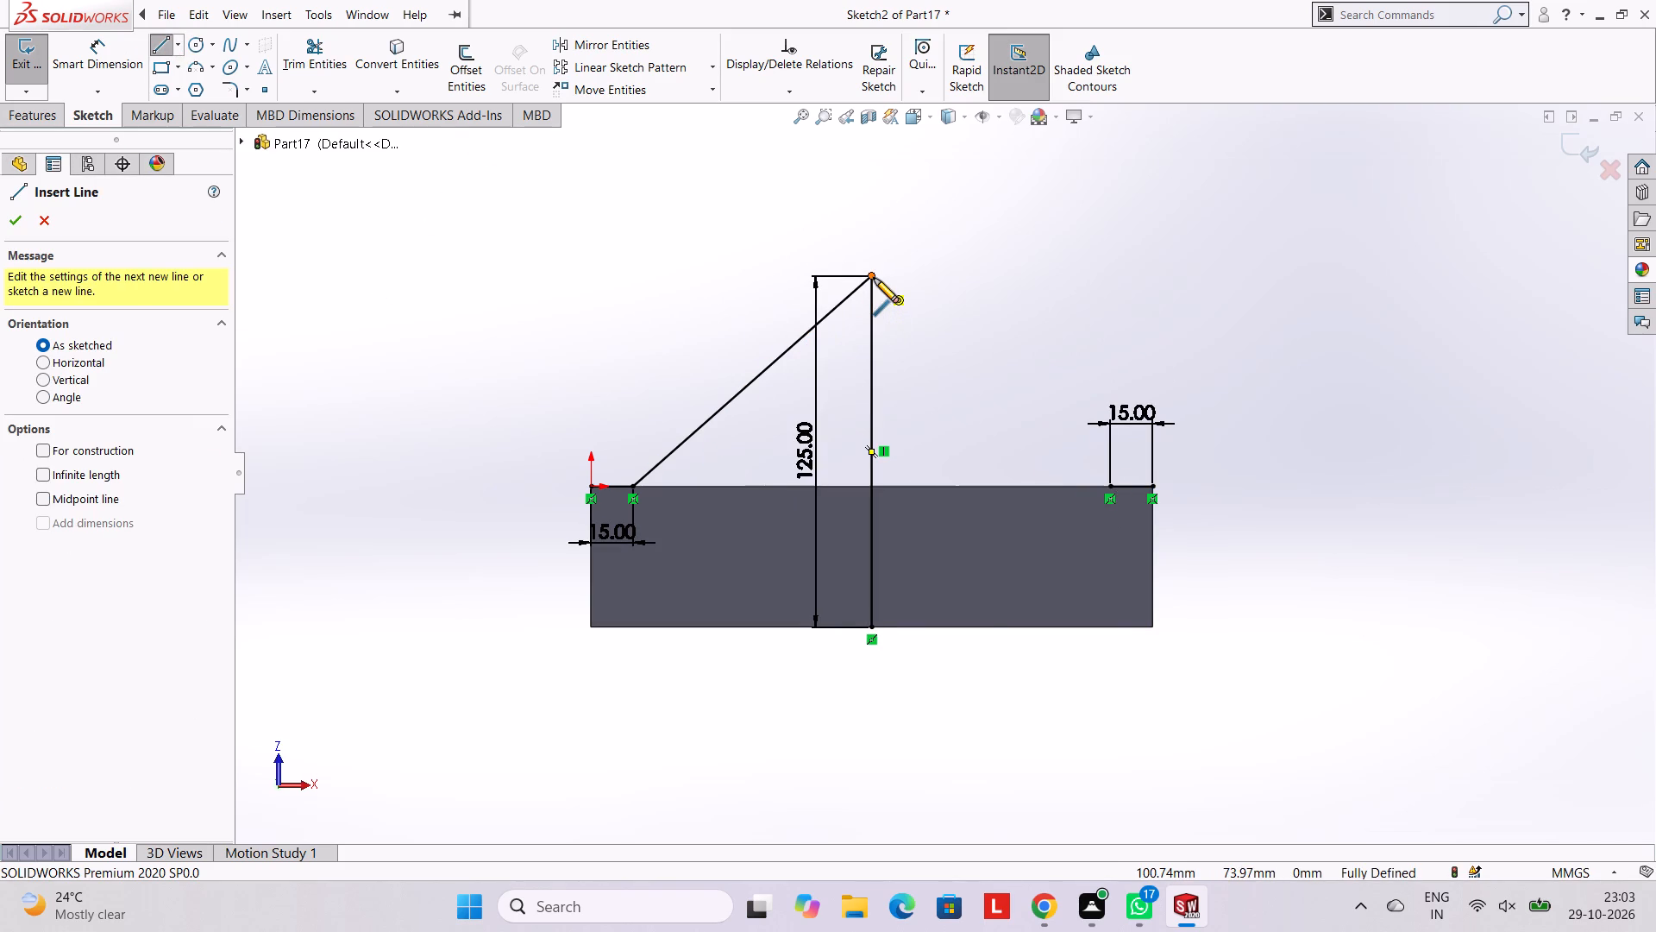
click(874, 278)
click(1109, 488)
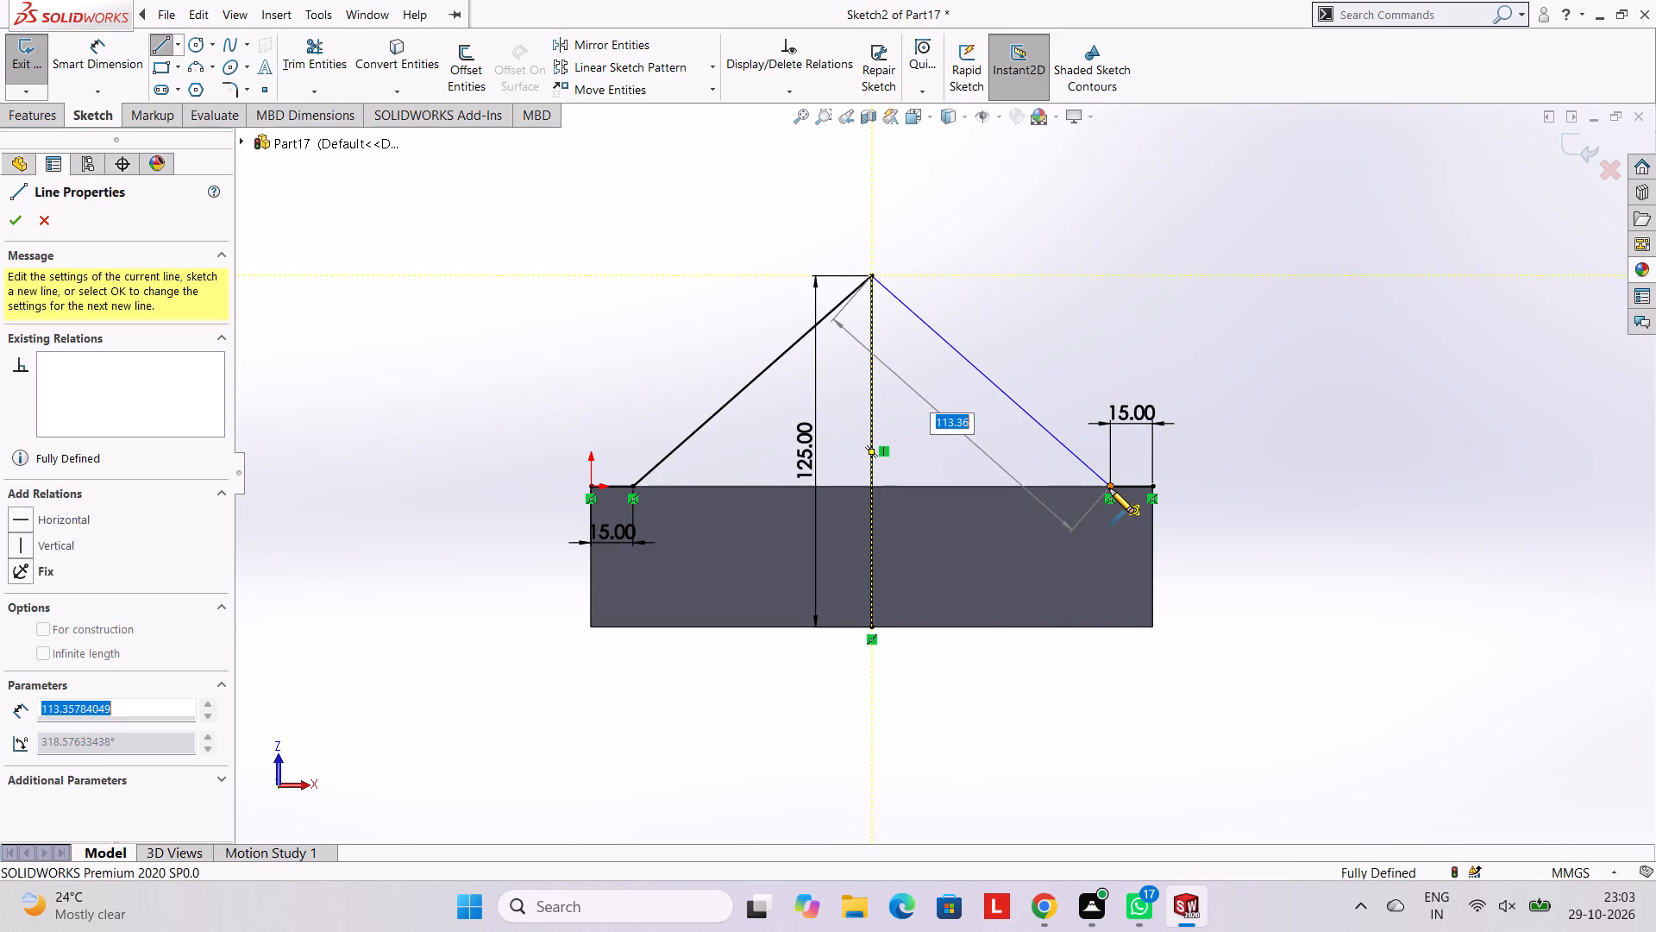
key(Escape)
key(Escape)
key(Escape)
key(Escape)
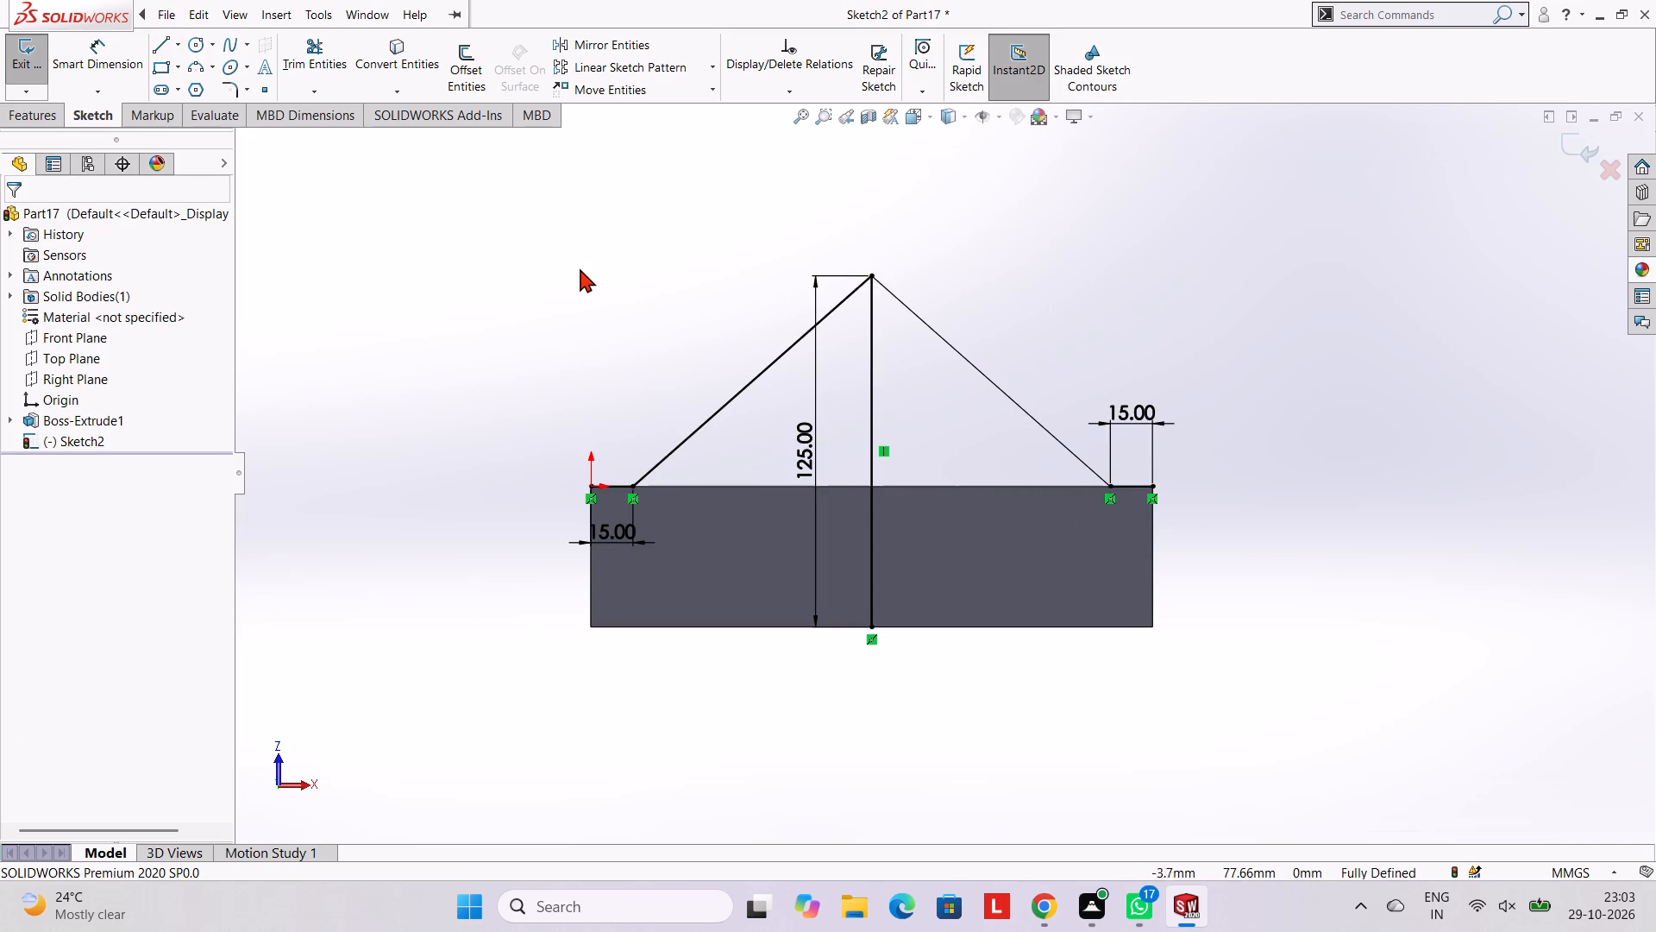
Trim away the vertical 125 mm line between the two slanted lines.
middle_drag(625, 294, 670, 400)
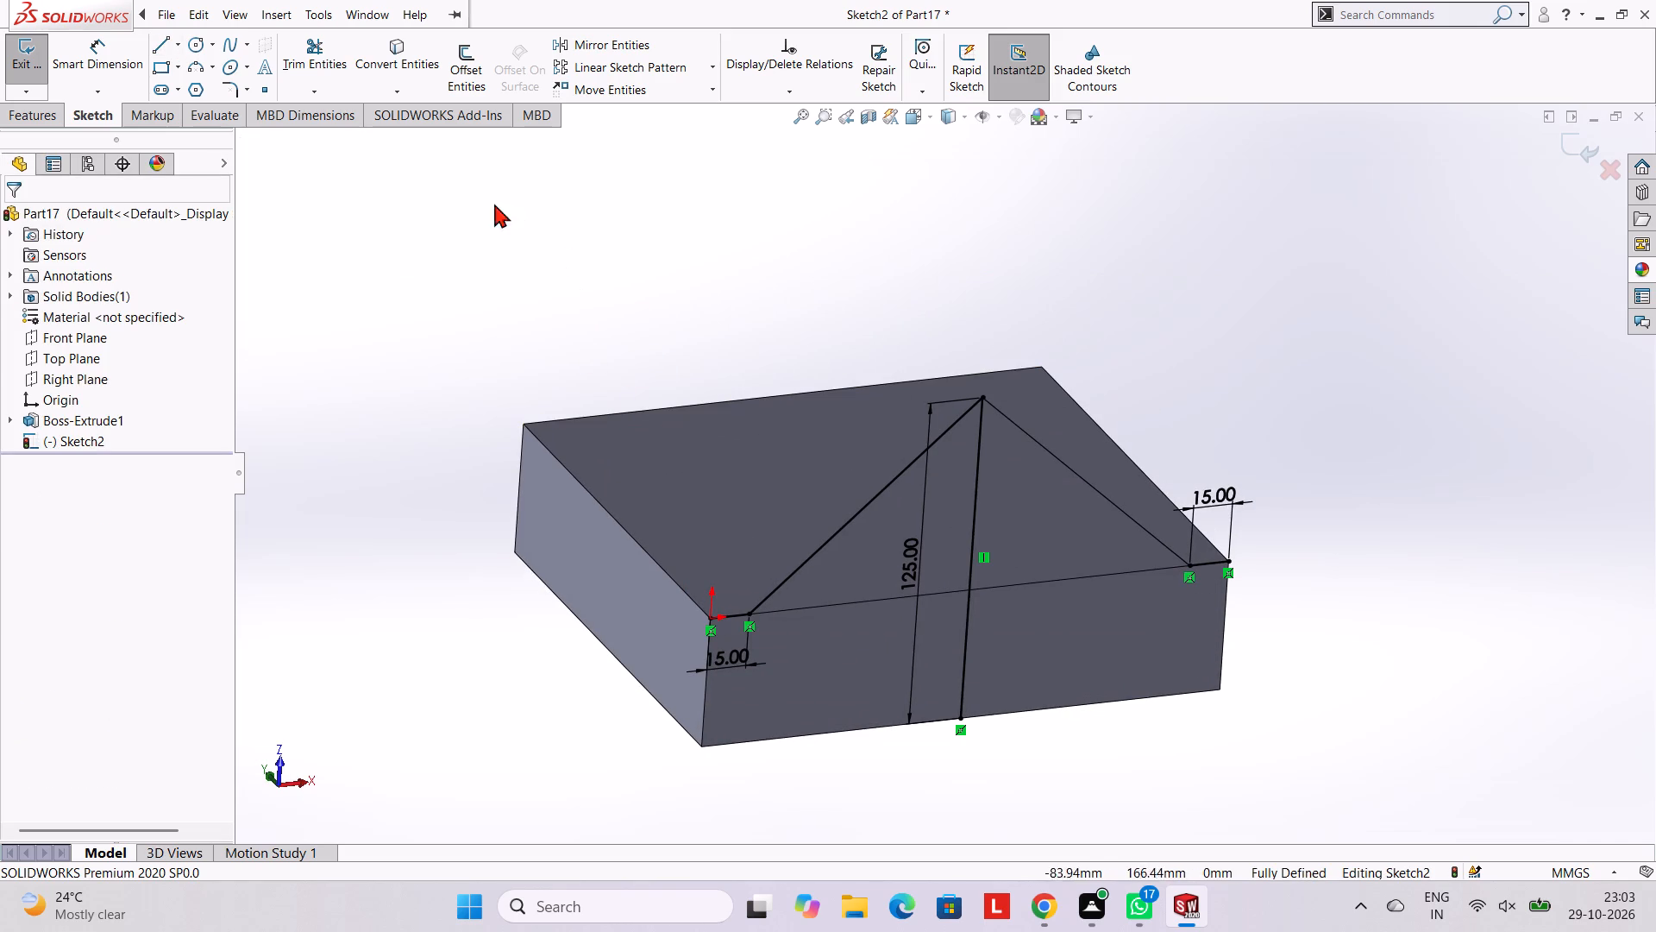
click(336, 47)
click(979, 483)
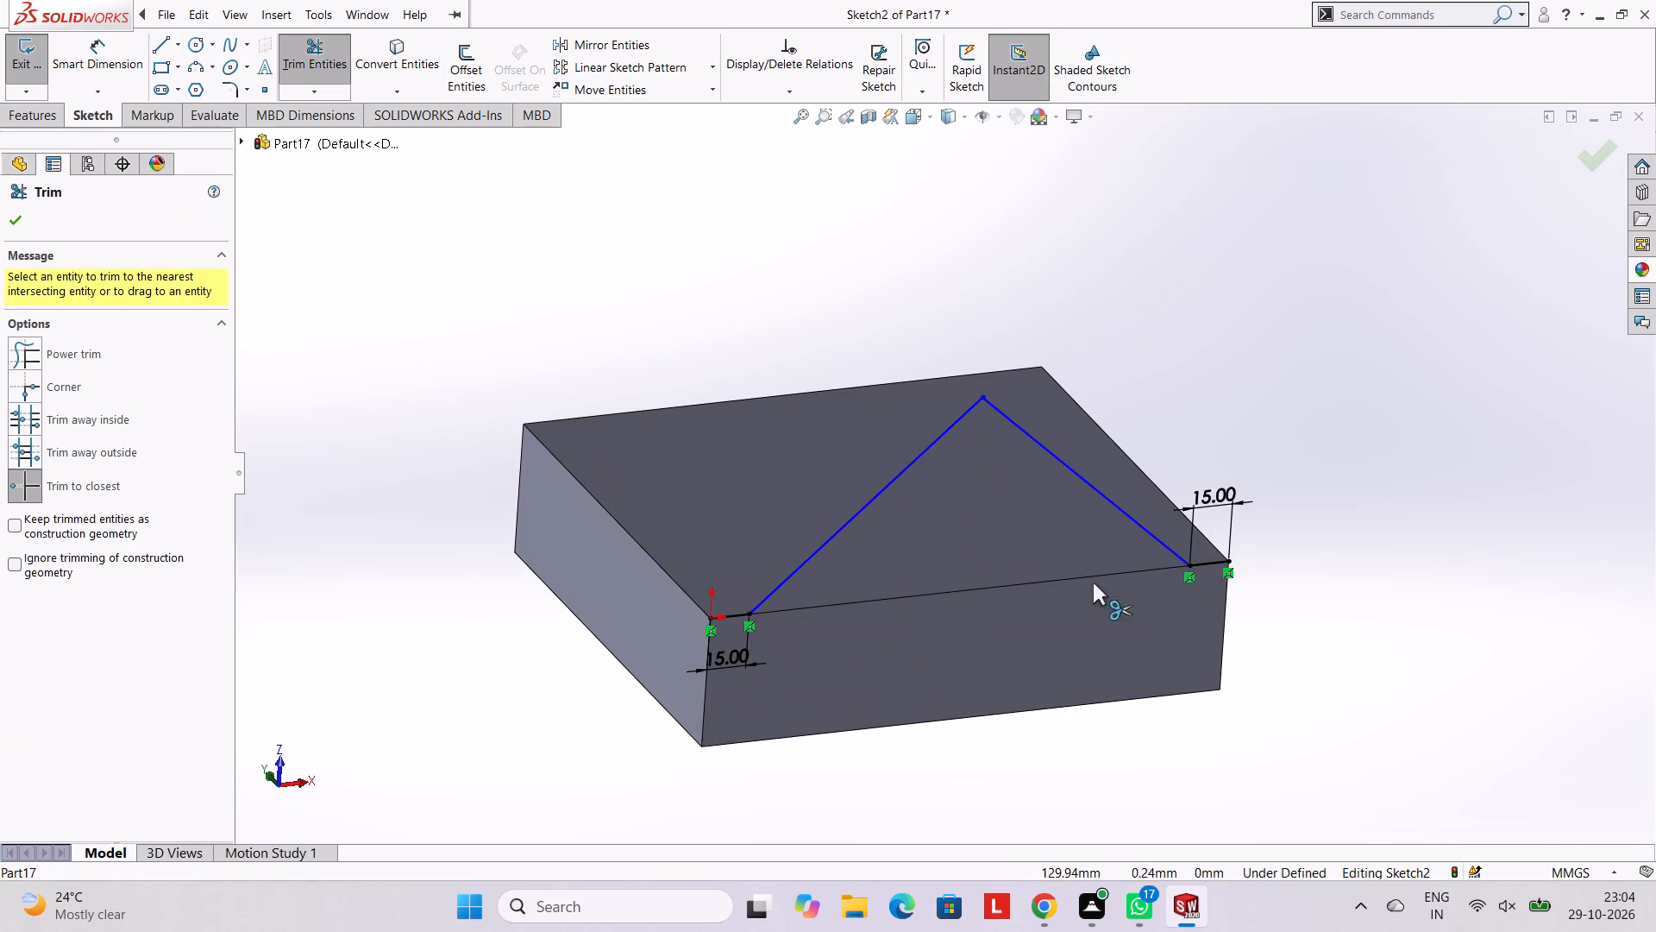
Dimension the vertical height of the slanted line that starts on the origin side.
key(ctrl+8)
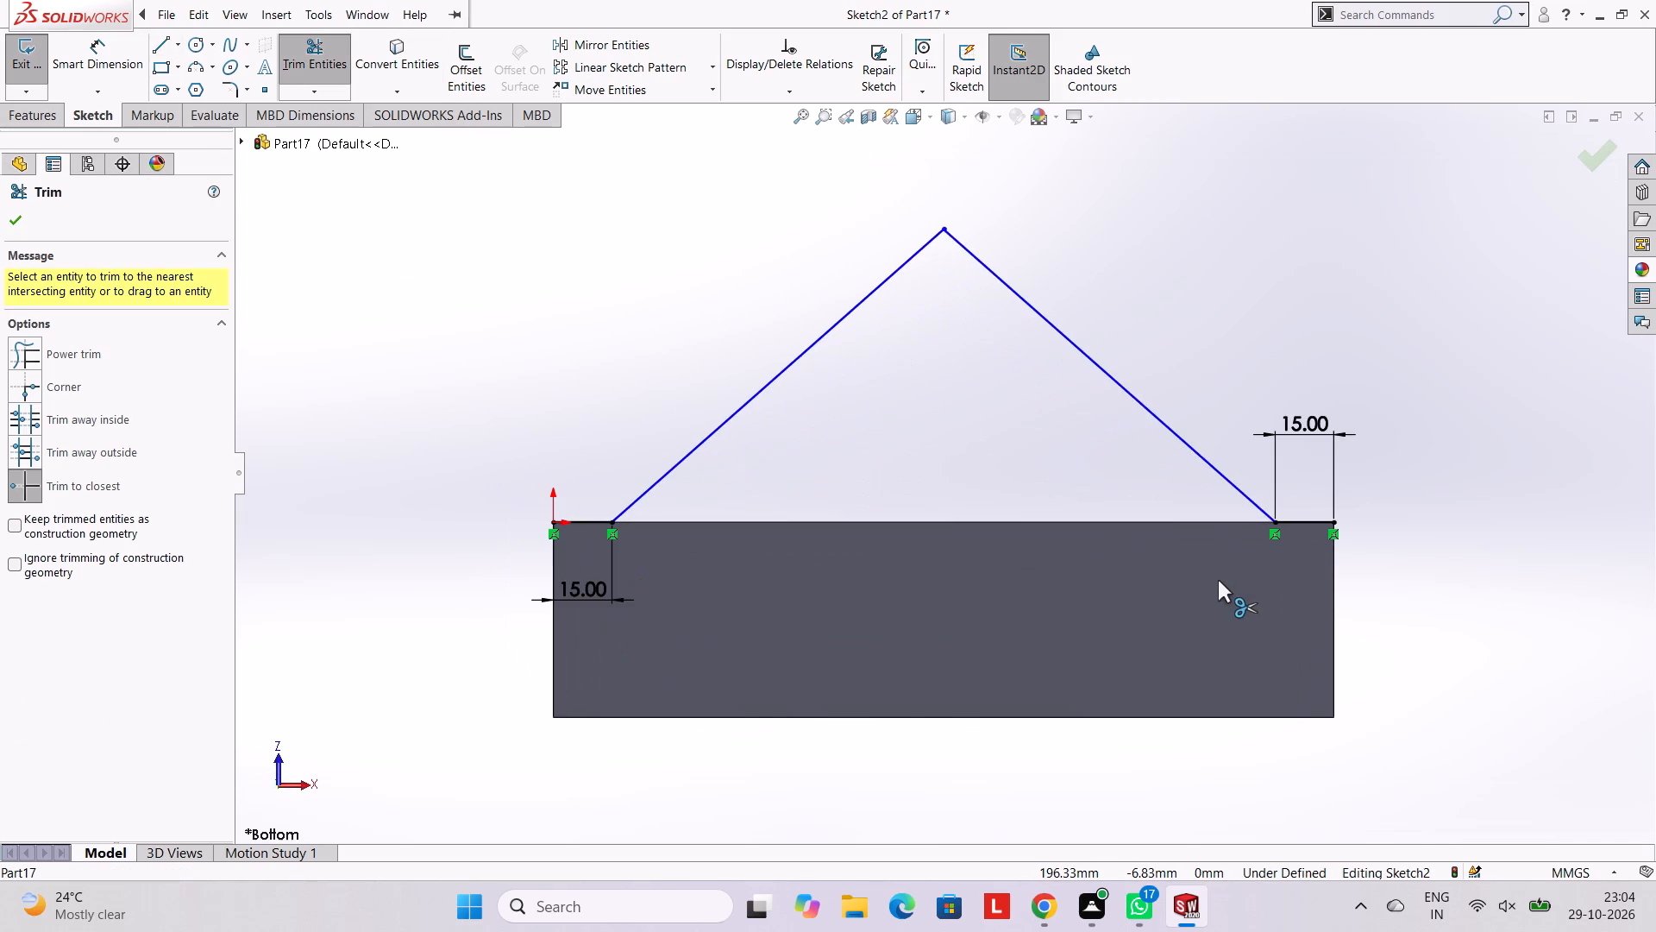
drag(123, 50, 132, 57)
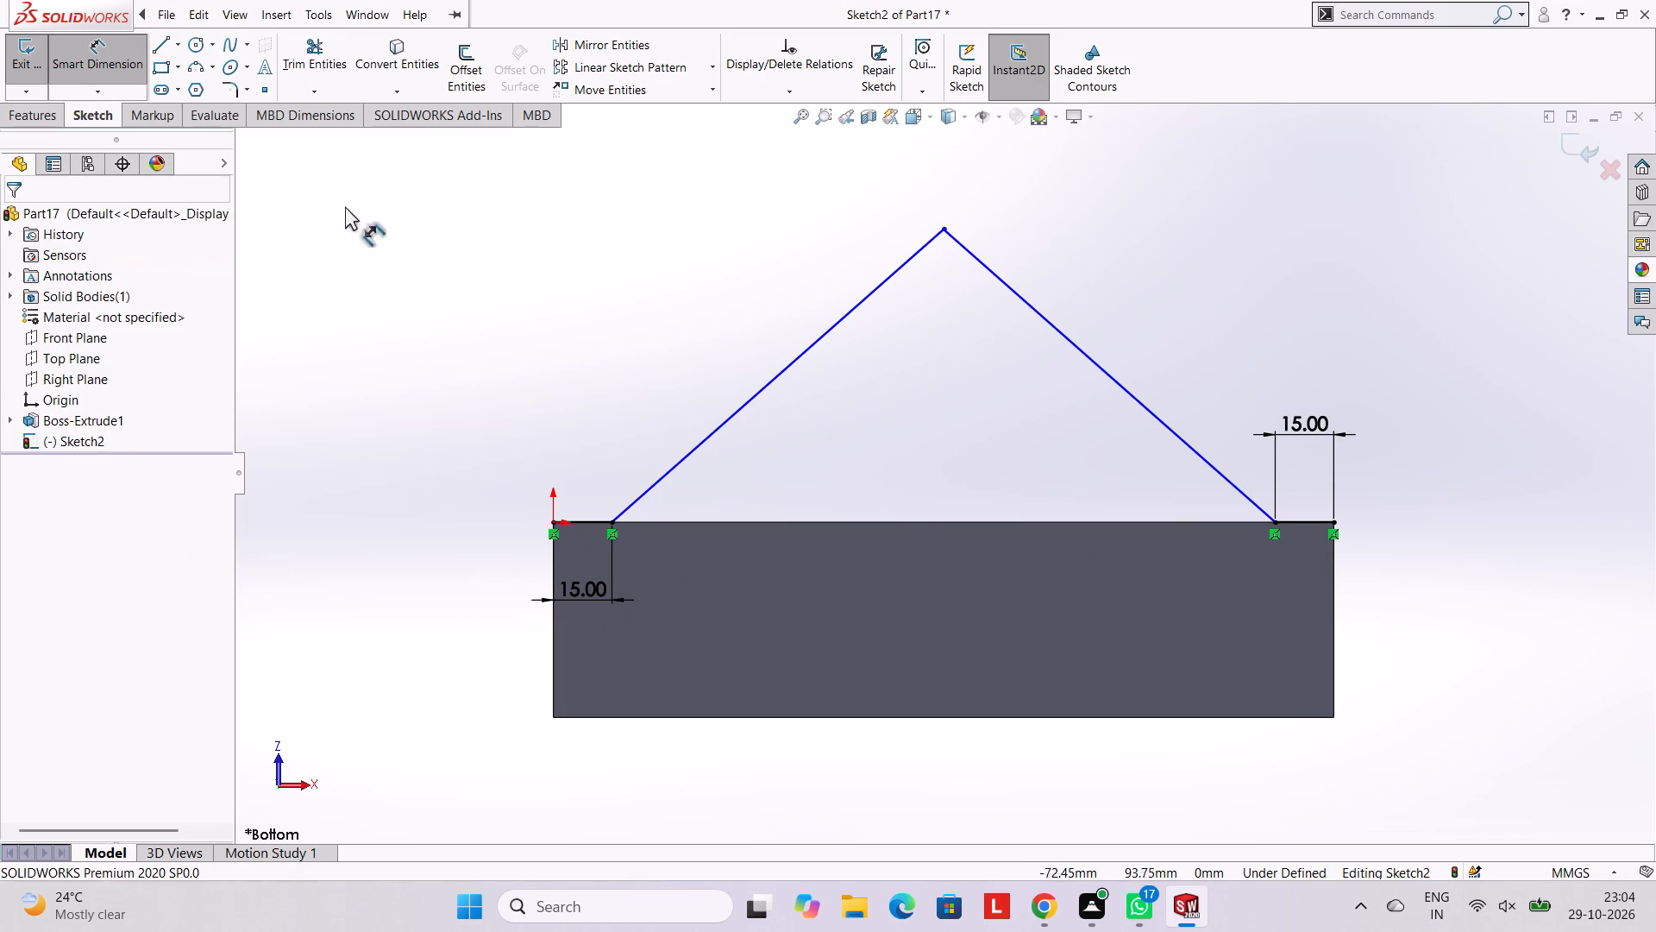
click(775, 377)
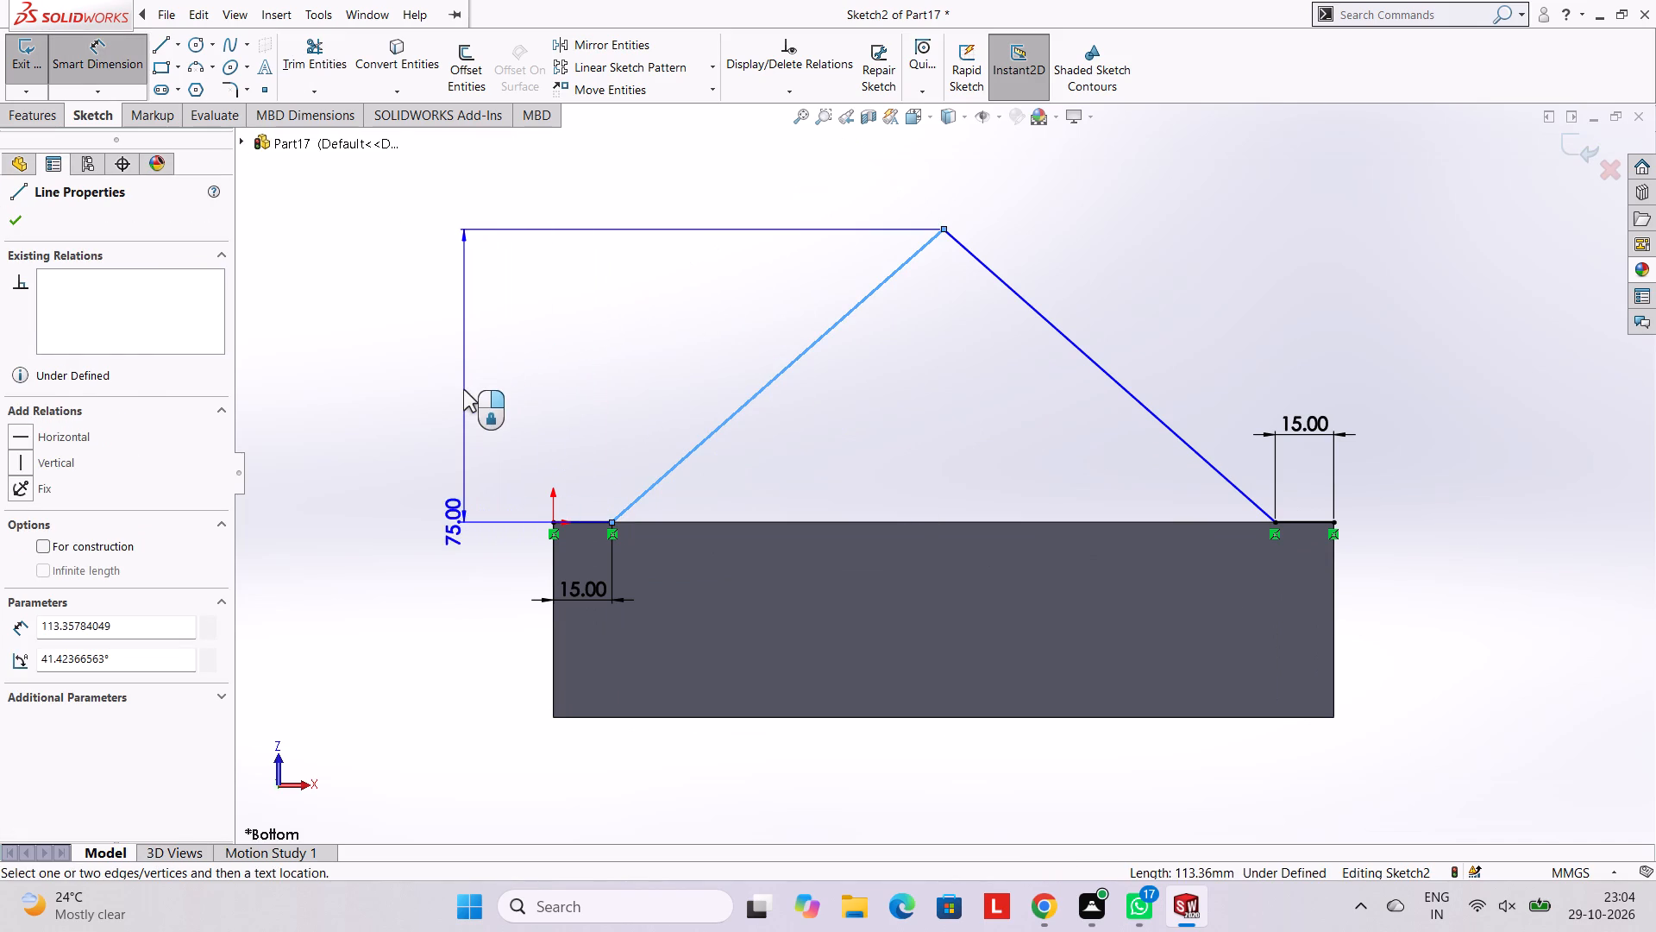
click(463, 389)
click(390, 359)
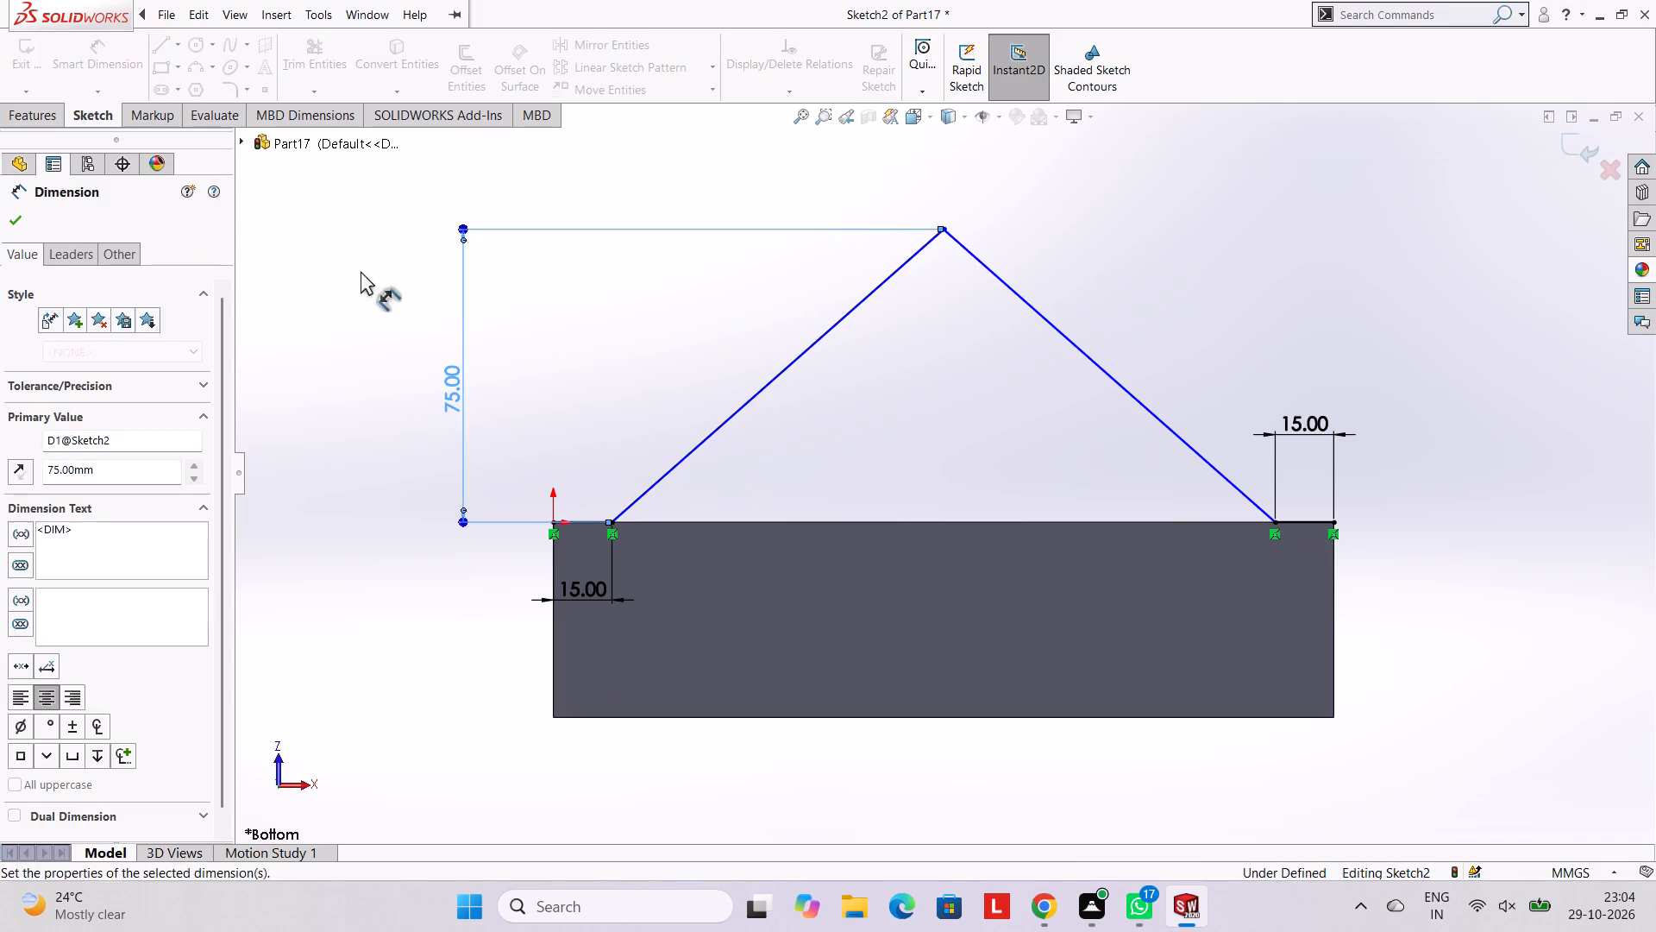
click(361, 271)
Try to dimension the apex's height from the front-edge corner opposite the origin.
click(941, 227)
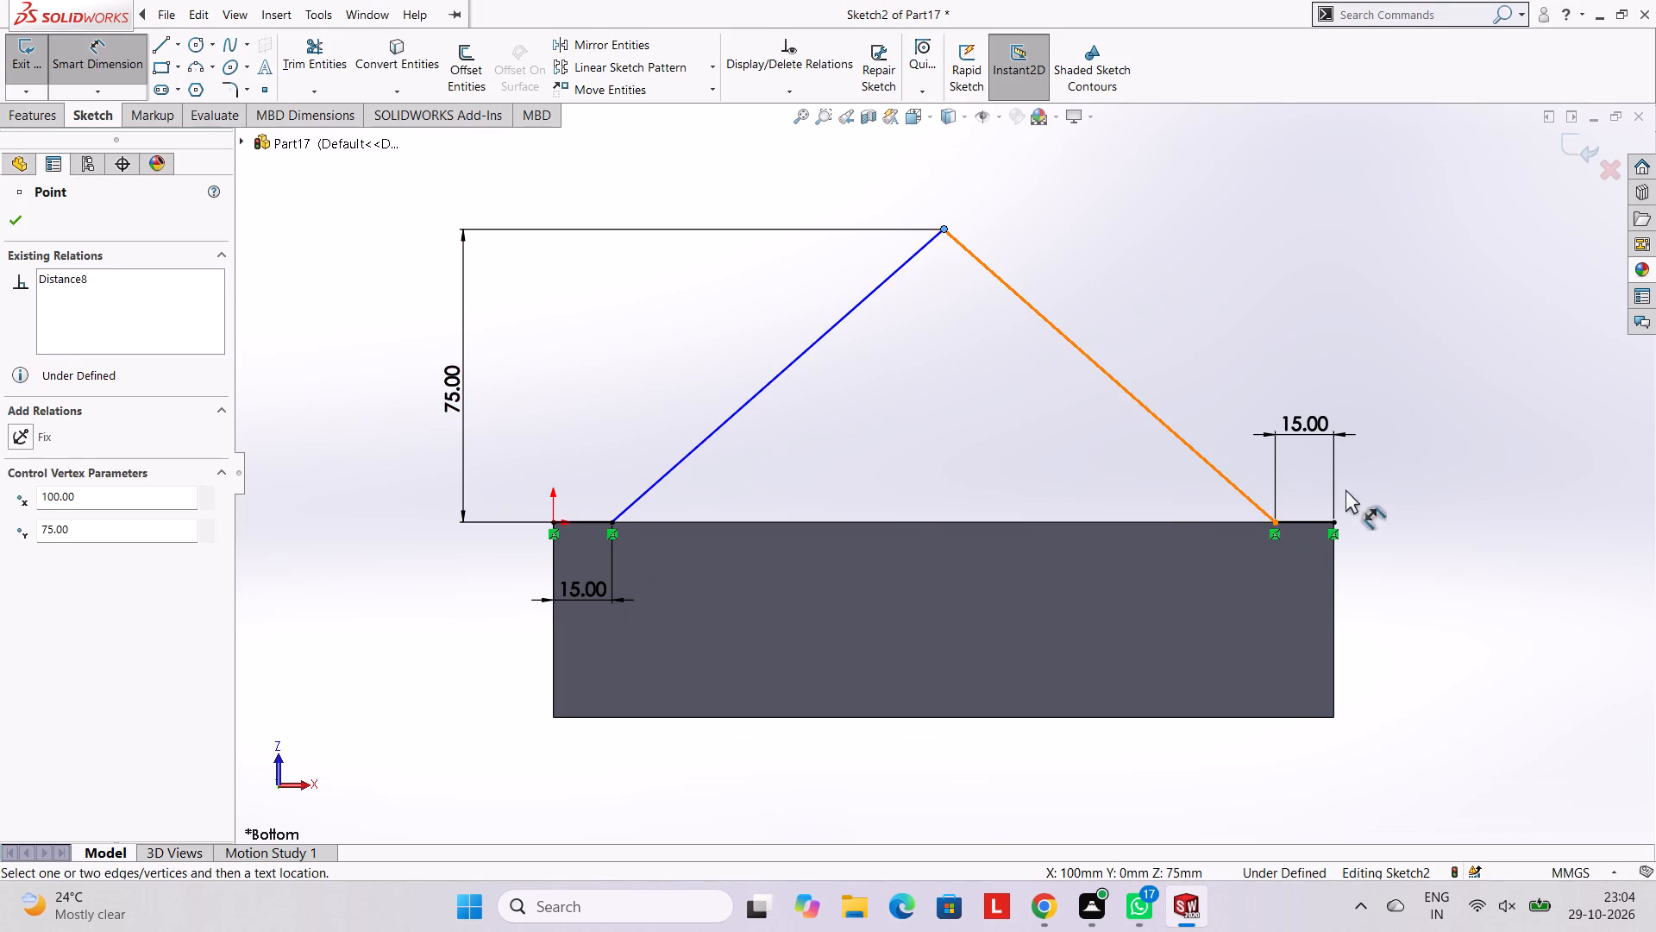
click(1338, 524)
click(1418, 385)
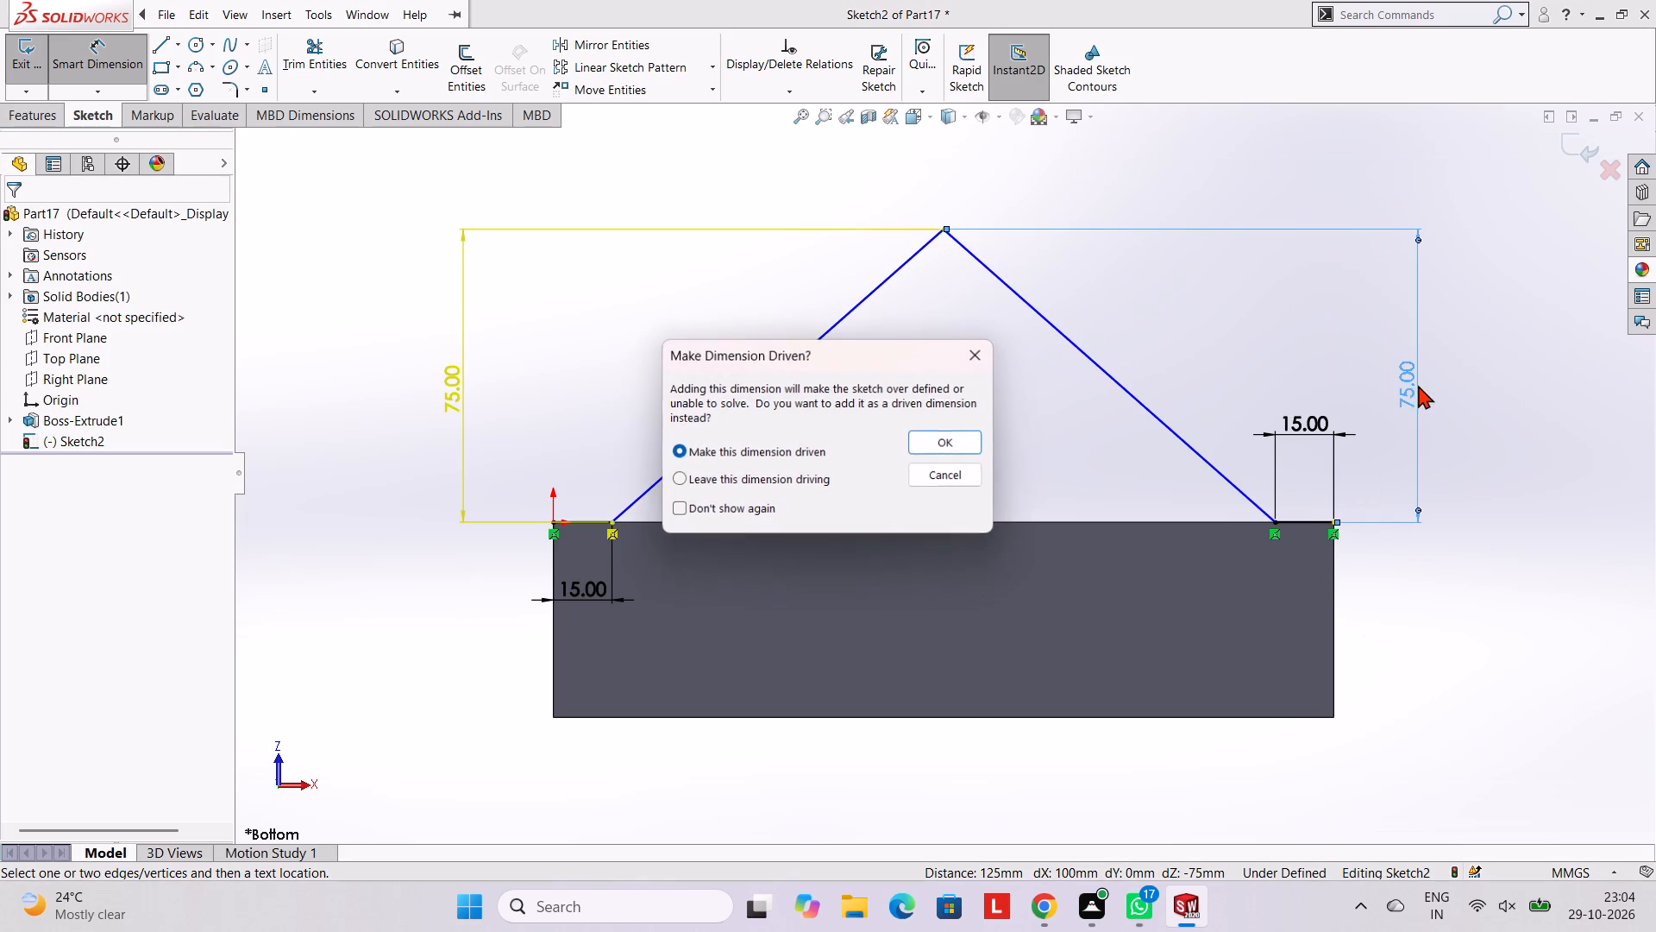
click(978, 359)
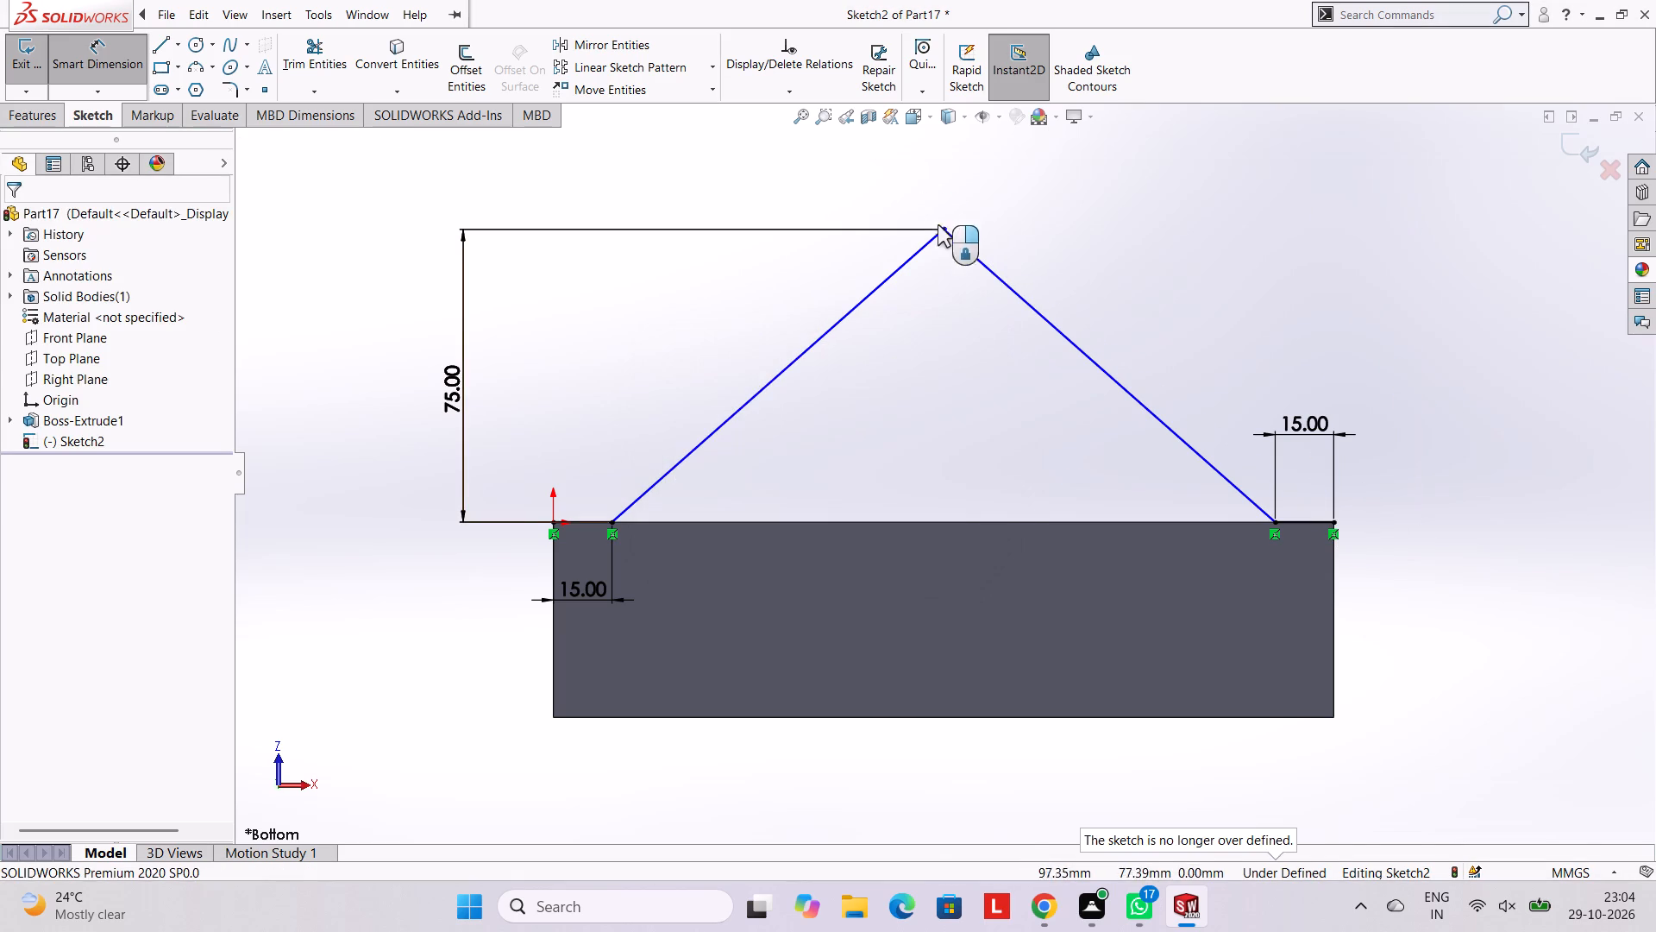
Add a driven dimension between the apex and the bottom face's rear edge.
click(944, 227)
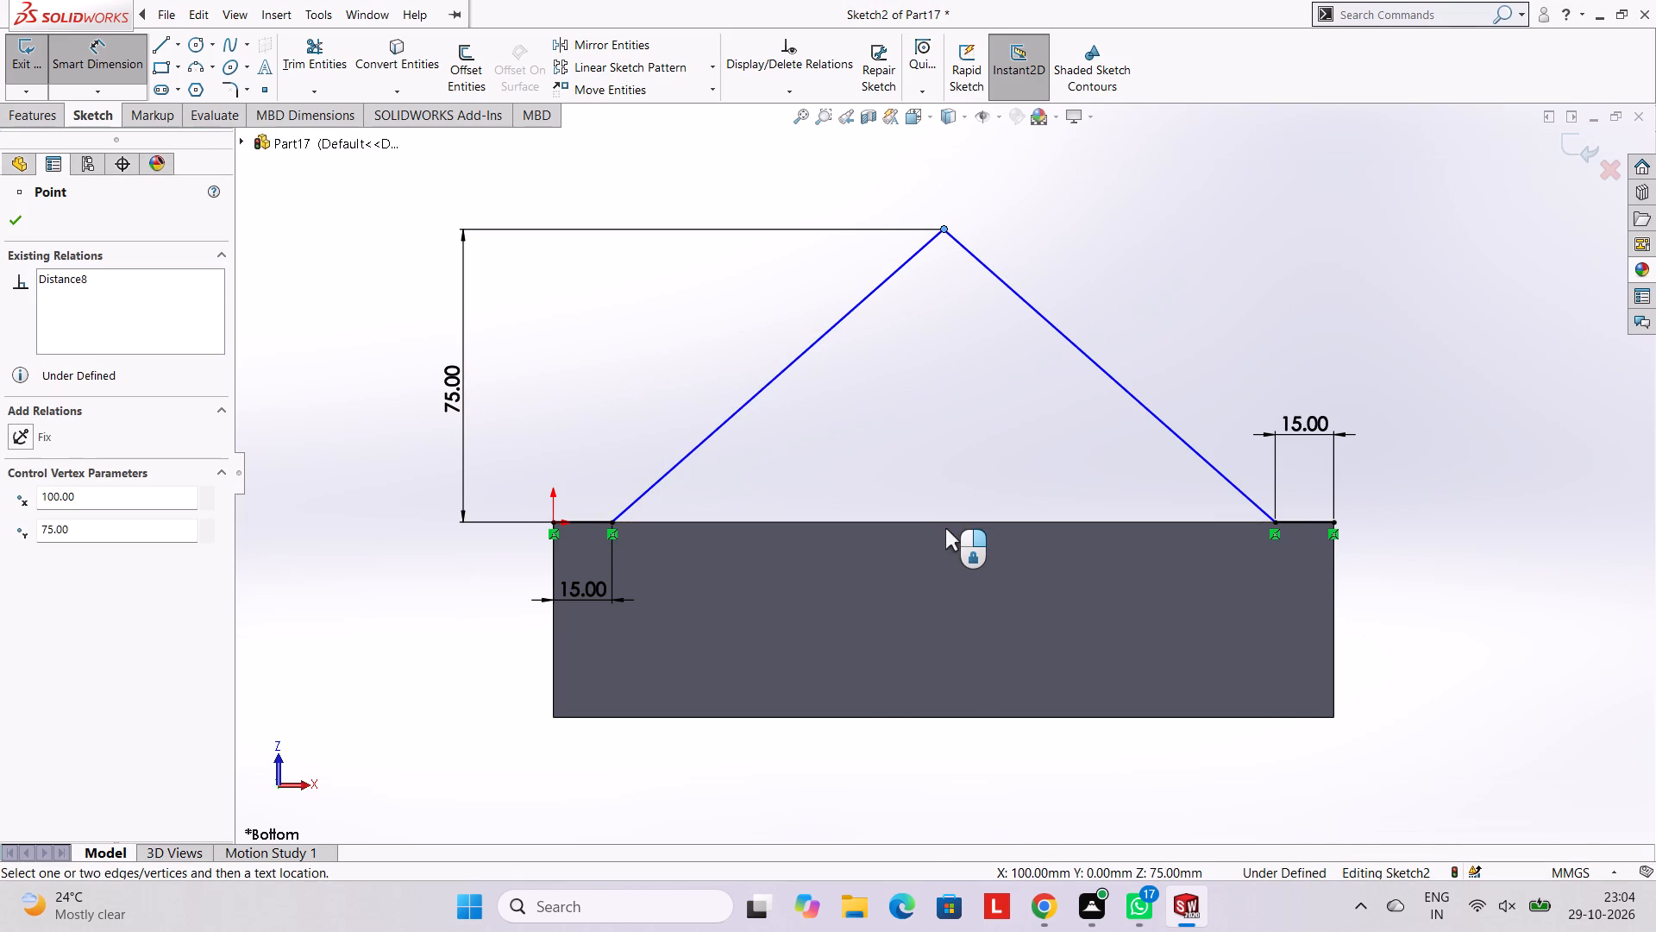
click(935, 715)
click(379, 580)
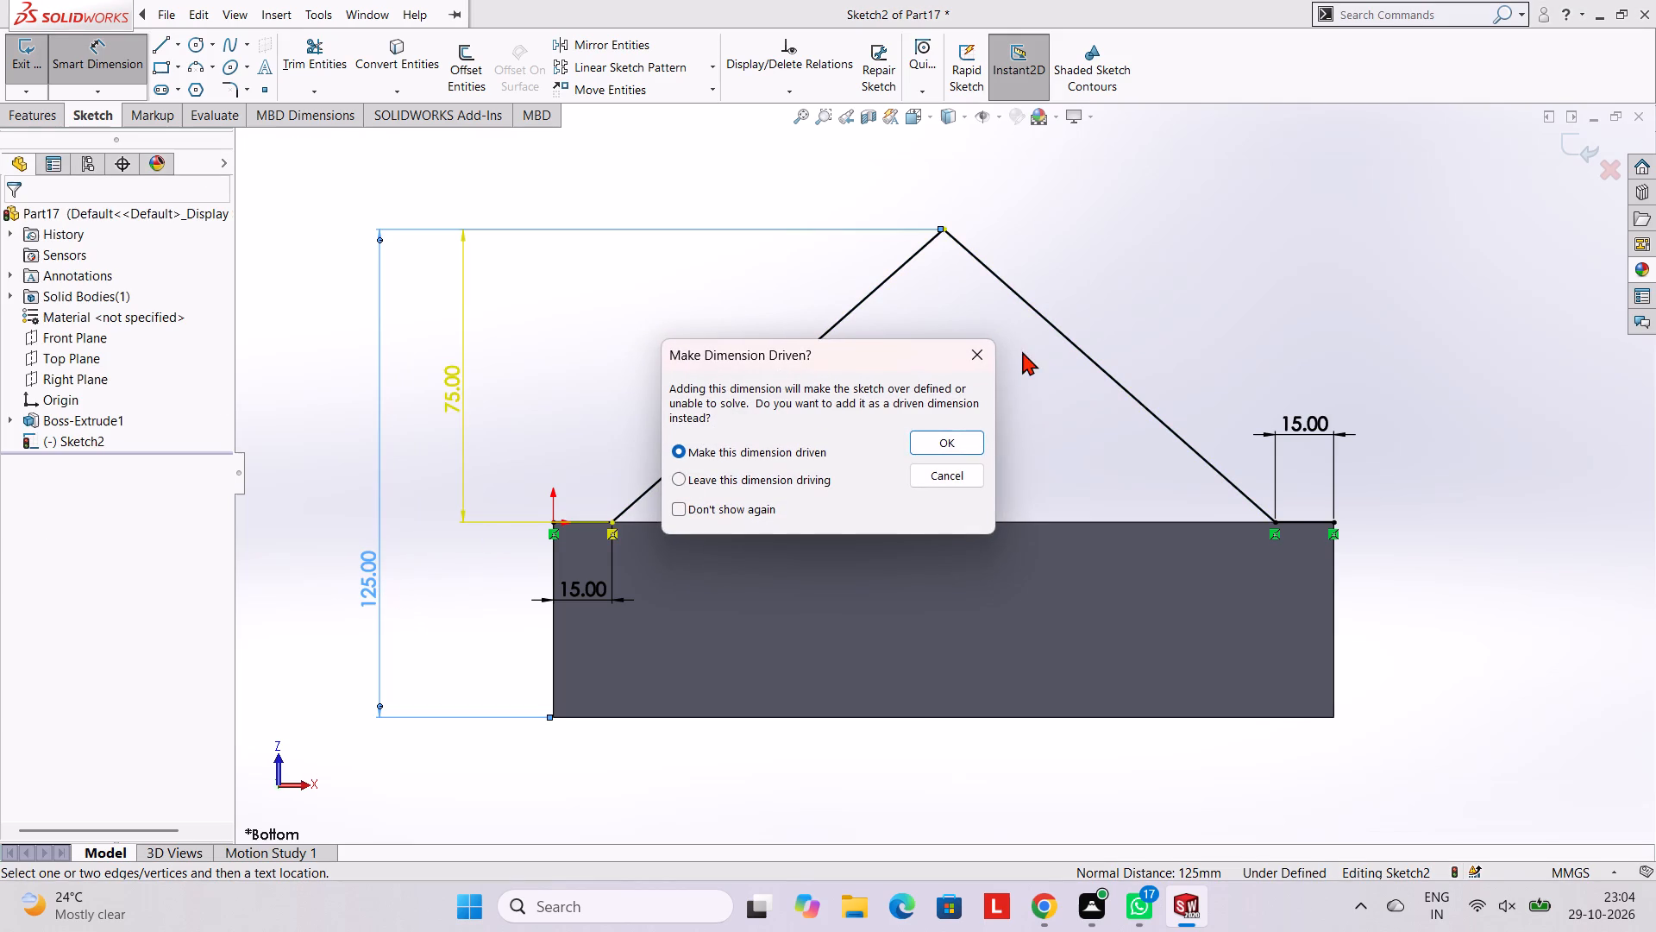
click(971, 435)
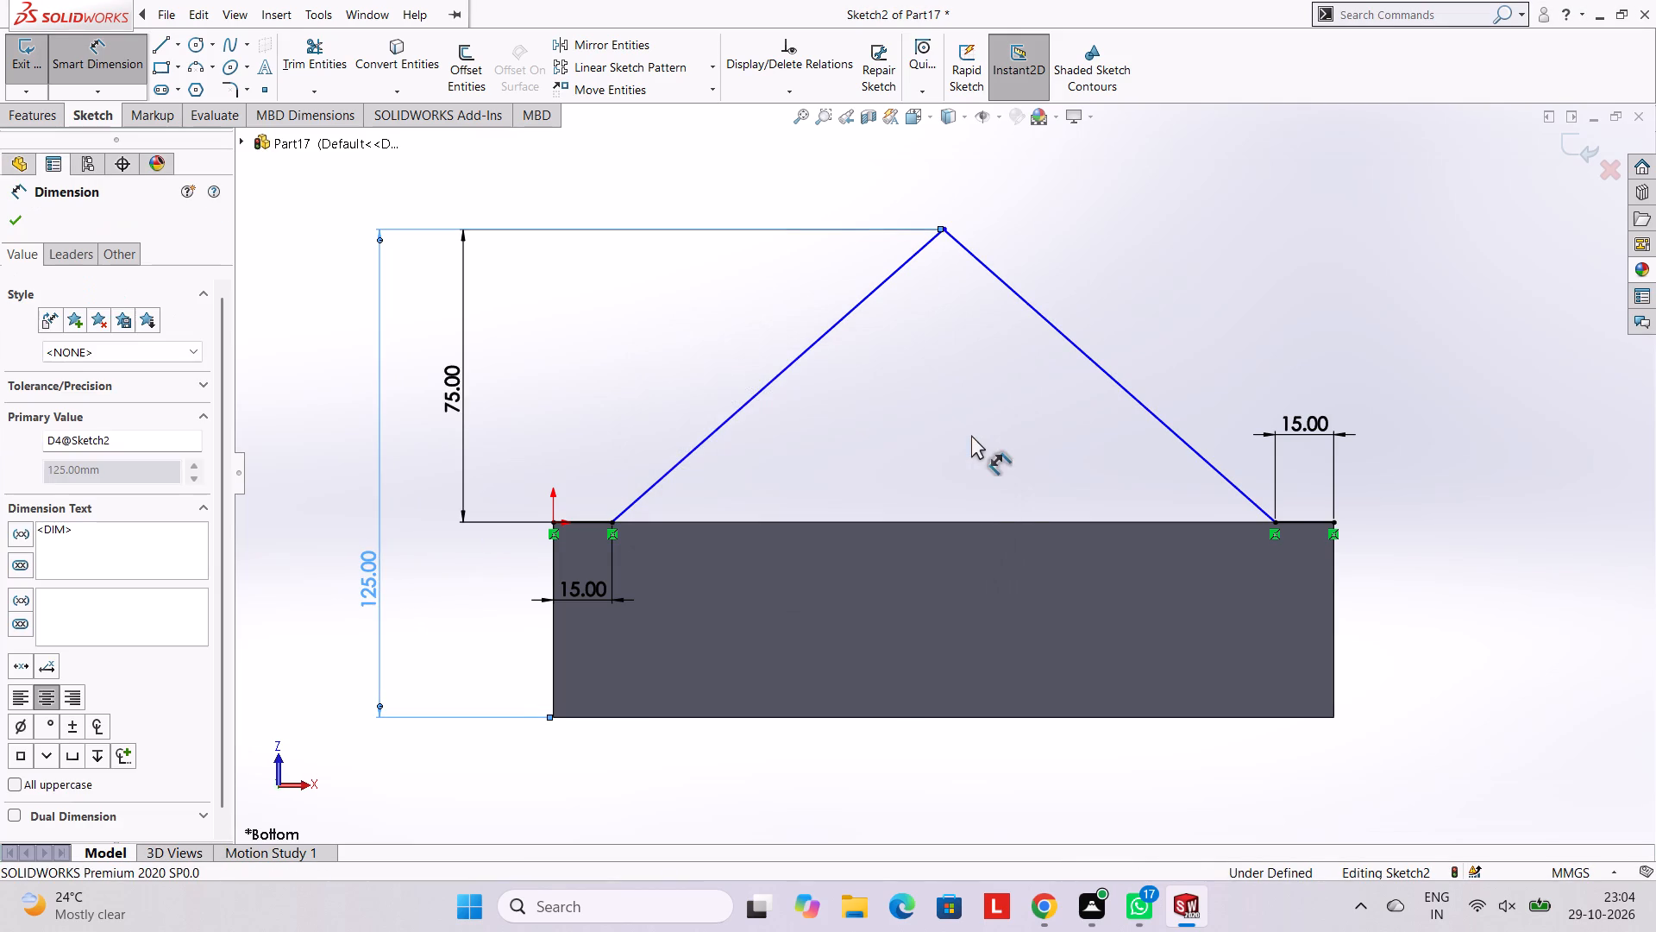
key(Escape)
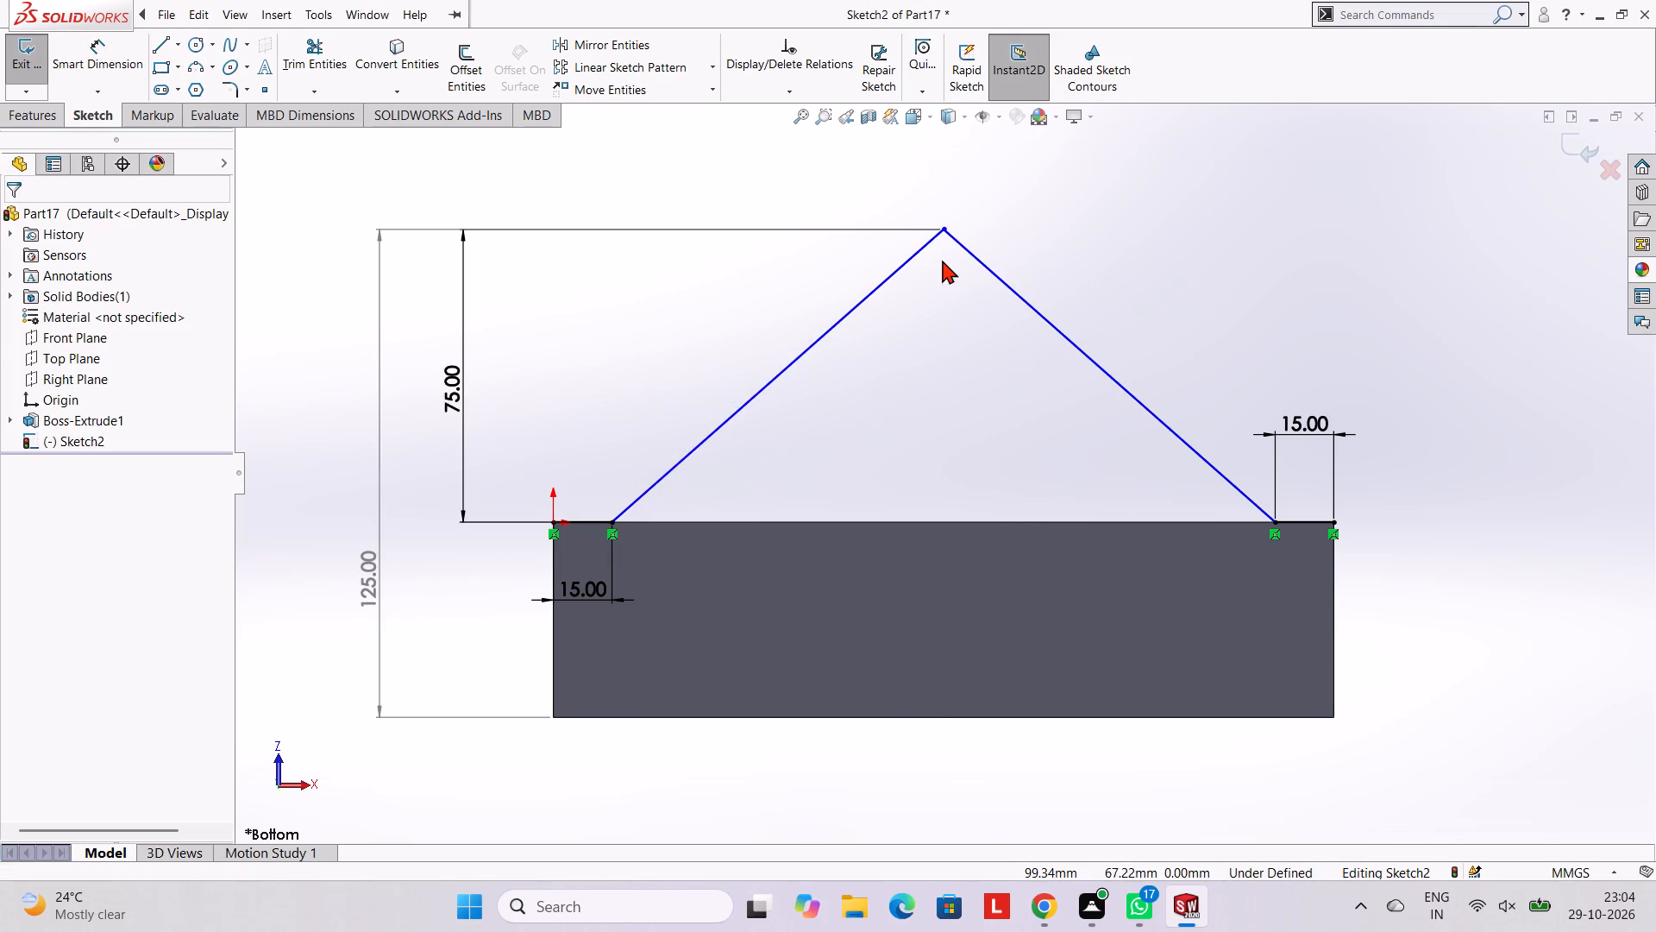
Dimension the horizontal distance from the apex to the inner end of the 15 mm line at the origin.
click(943, 230)
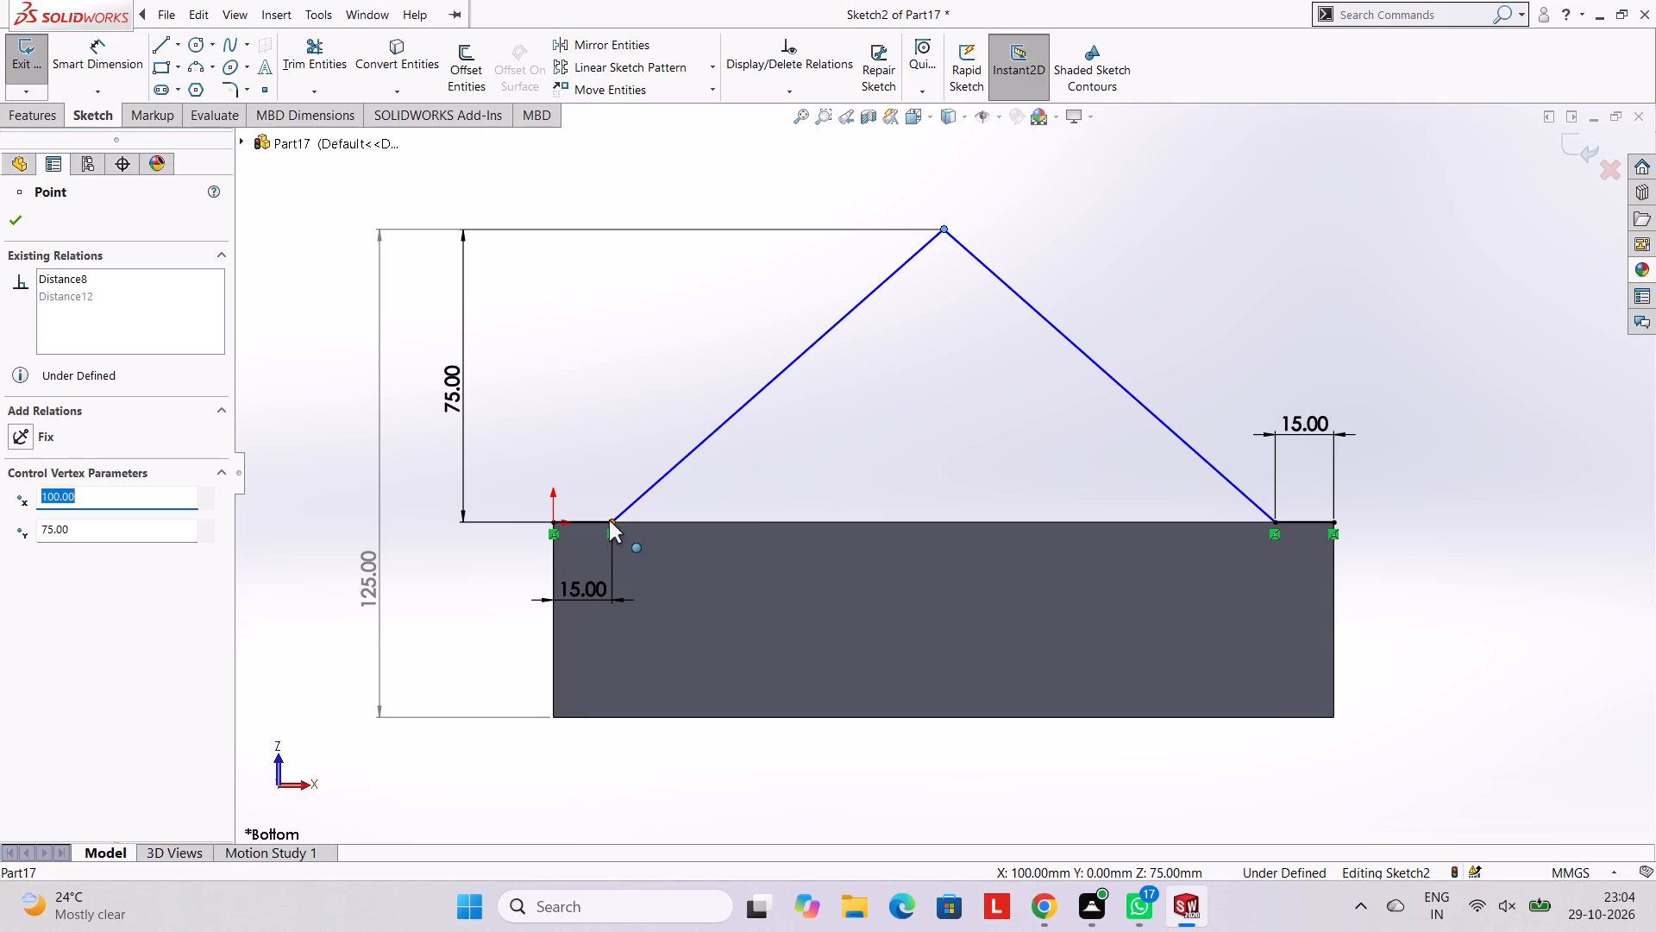
click(609, 520)
click(134, 48)
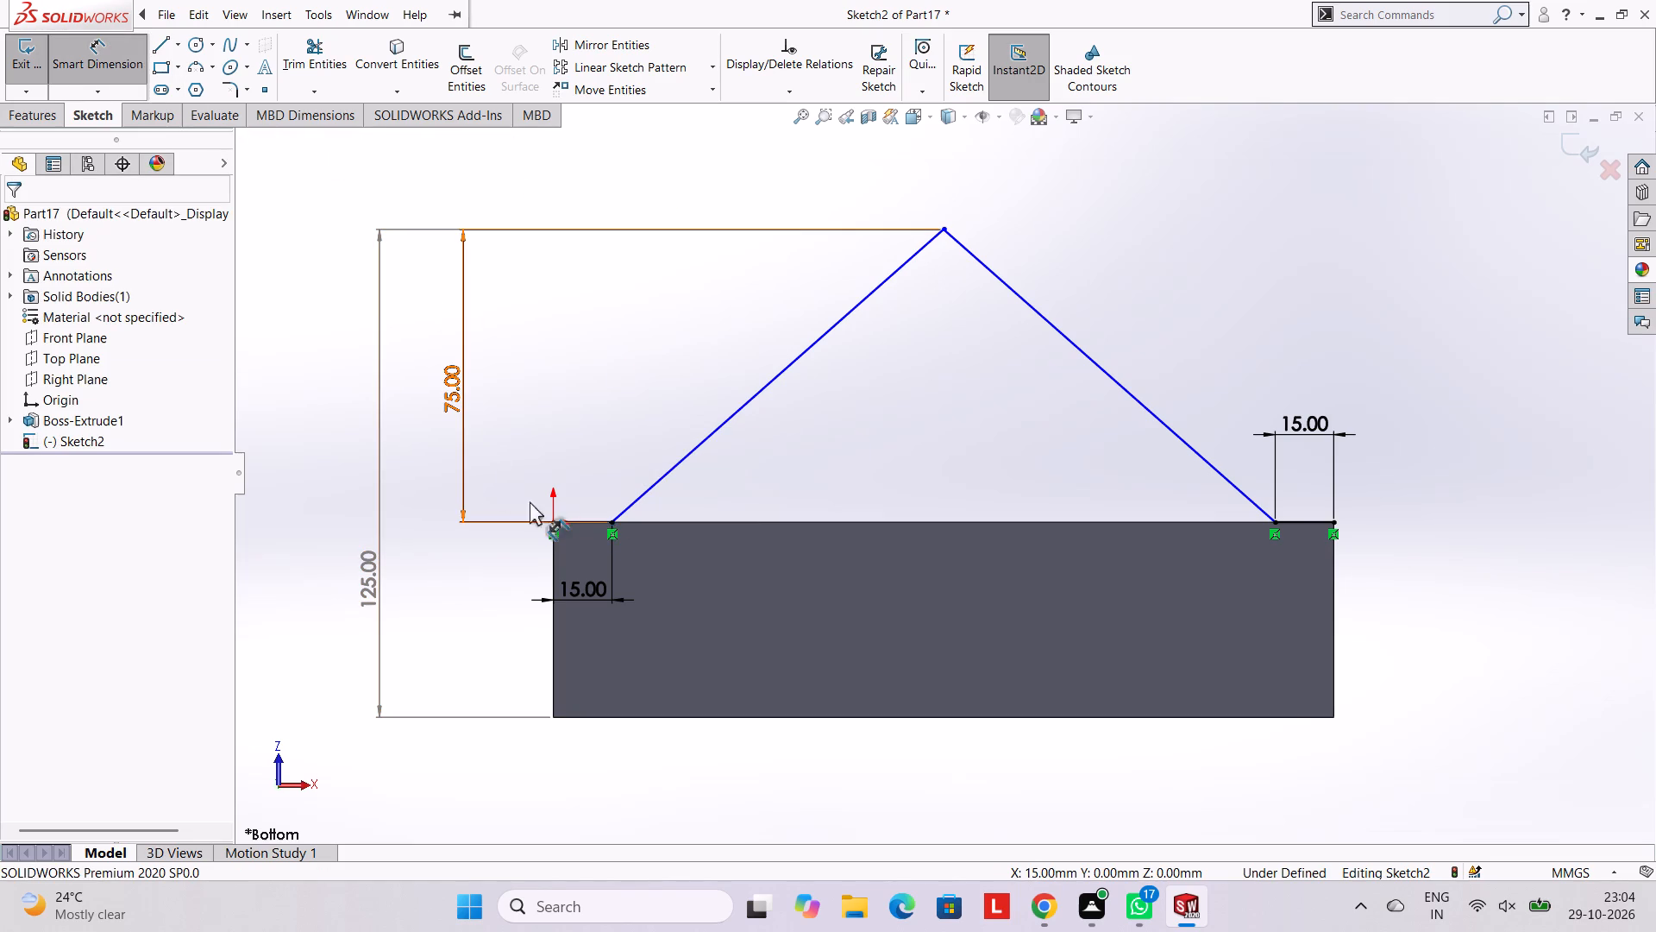
click(611, 521)
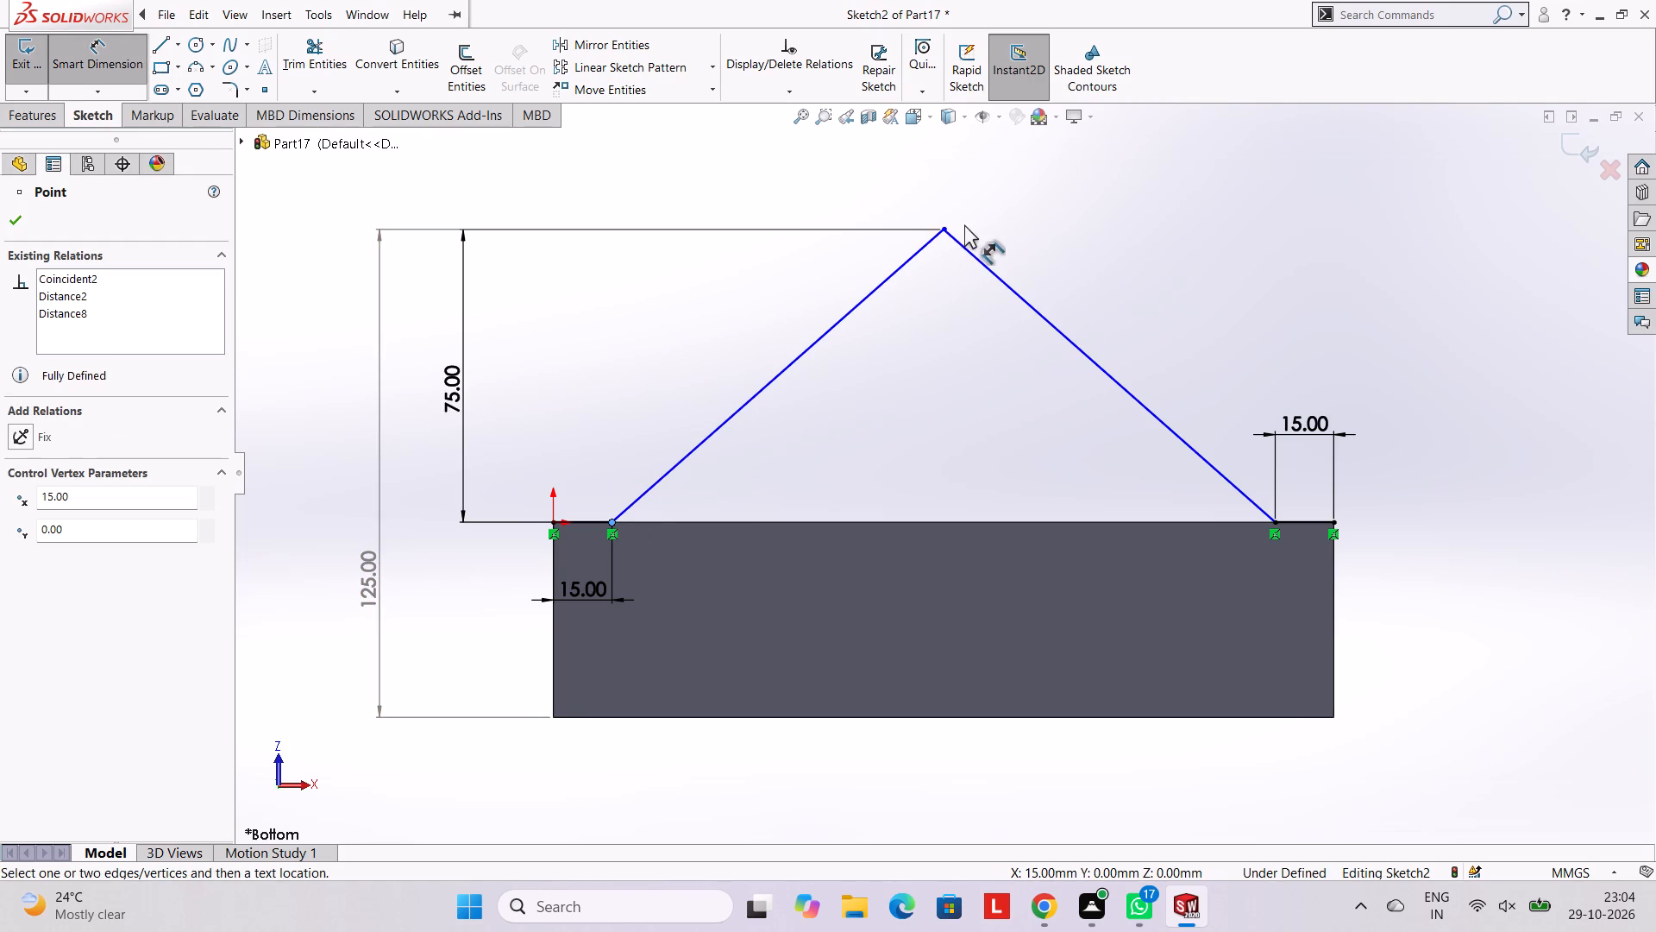
click(946, 229)
click(806, 192)
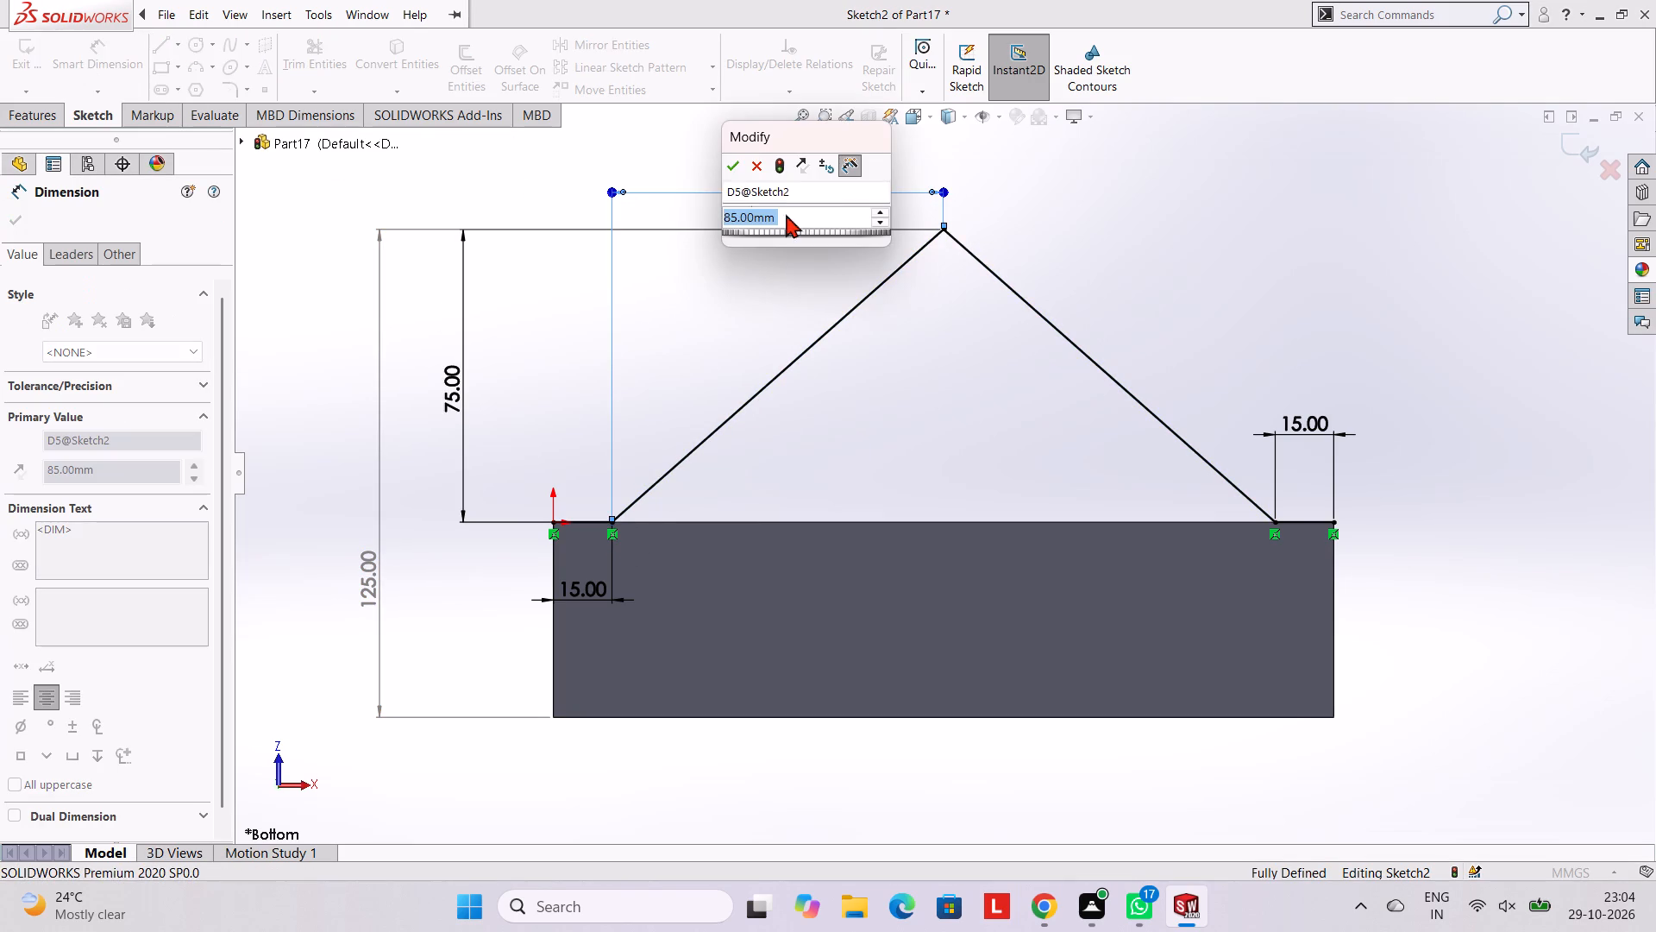
click(735, 173)
click(743, 290)
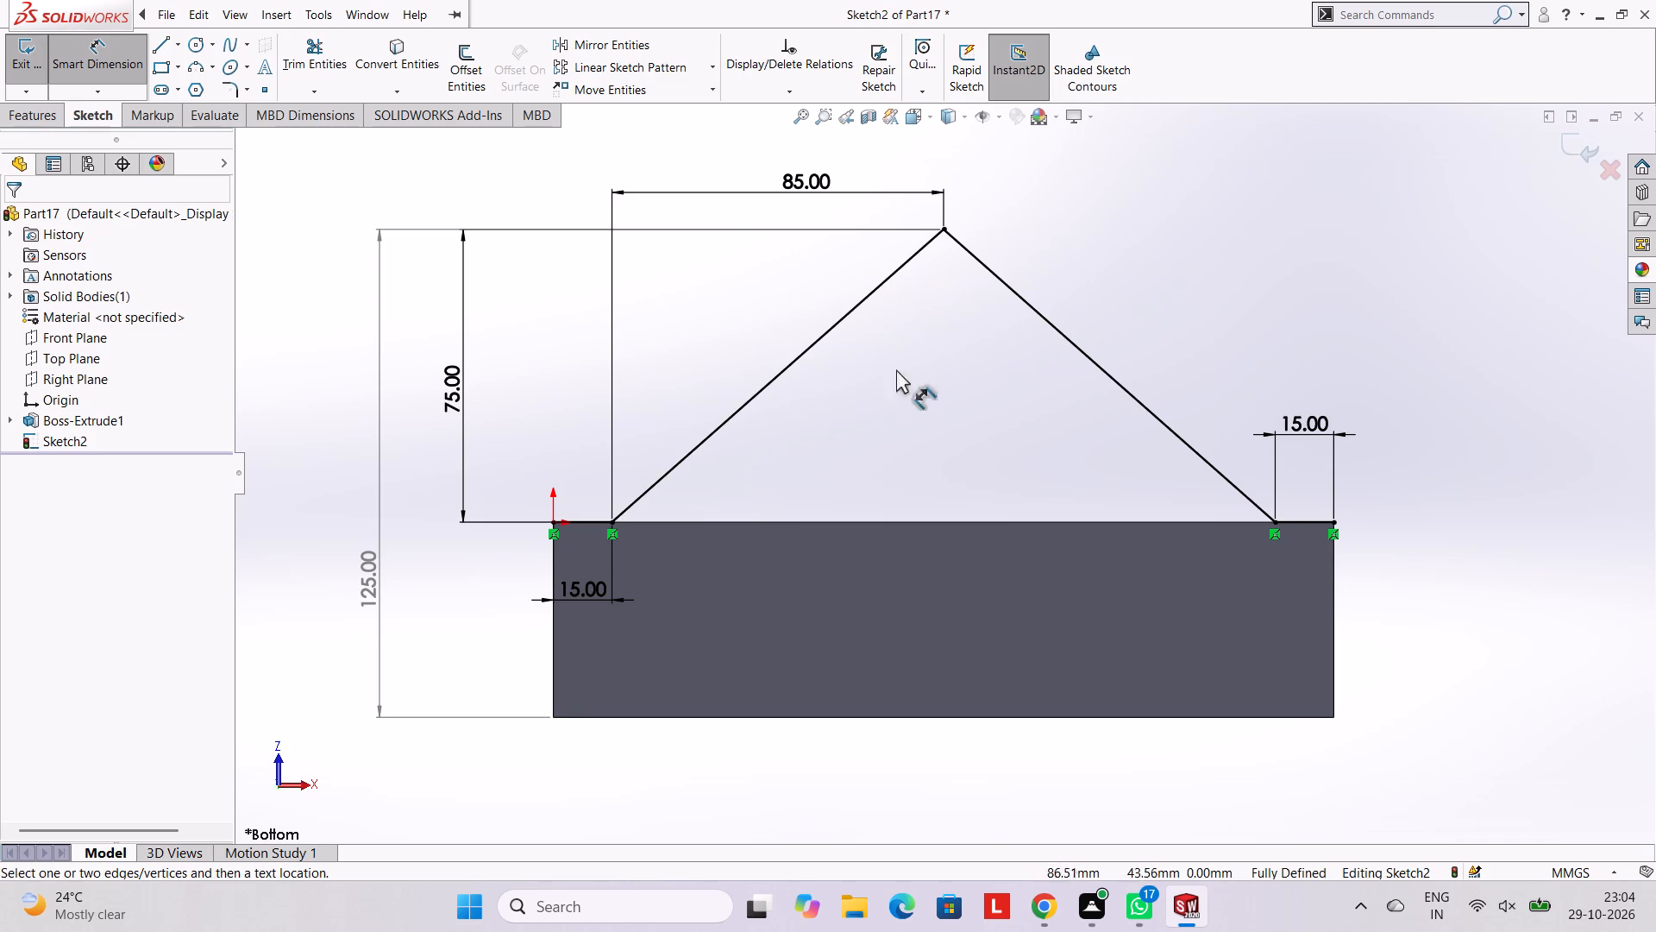
Close the open sketch profile with the block's model edges through Boss-Extrude, without completing the extrusion.
click(43, 121)
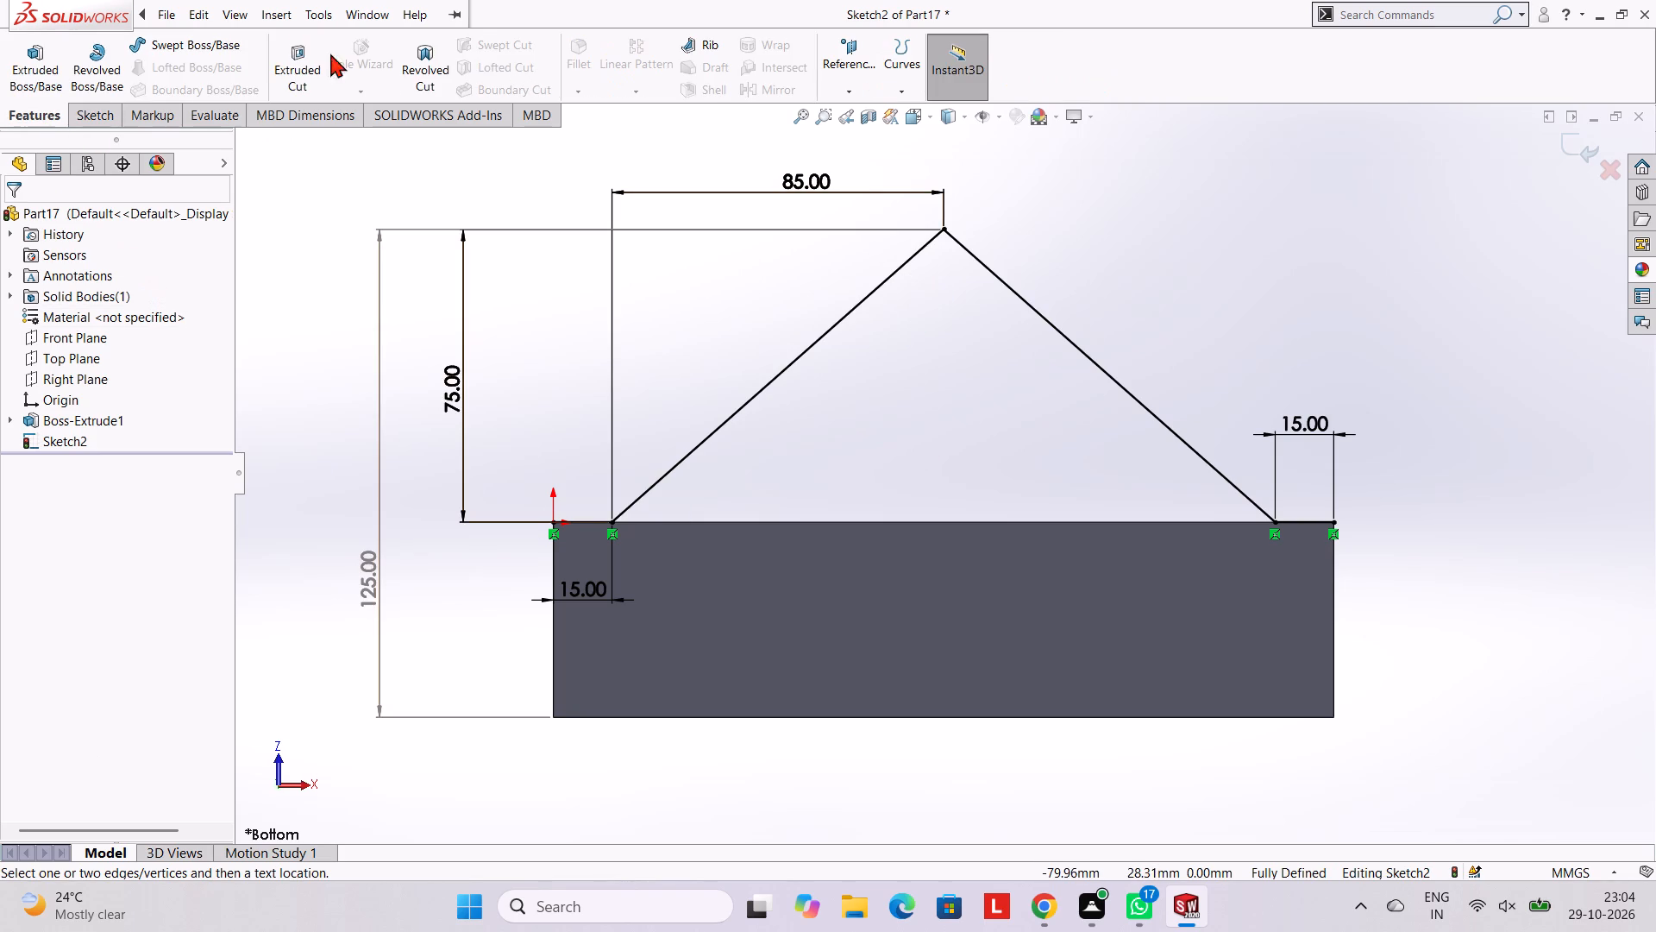
click(54, 53)
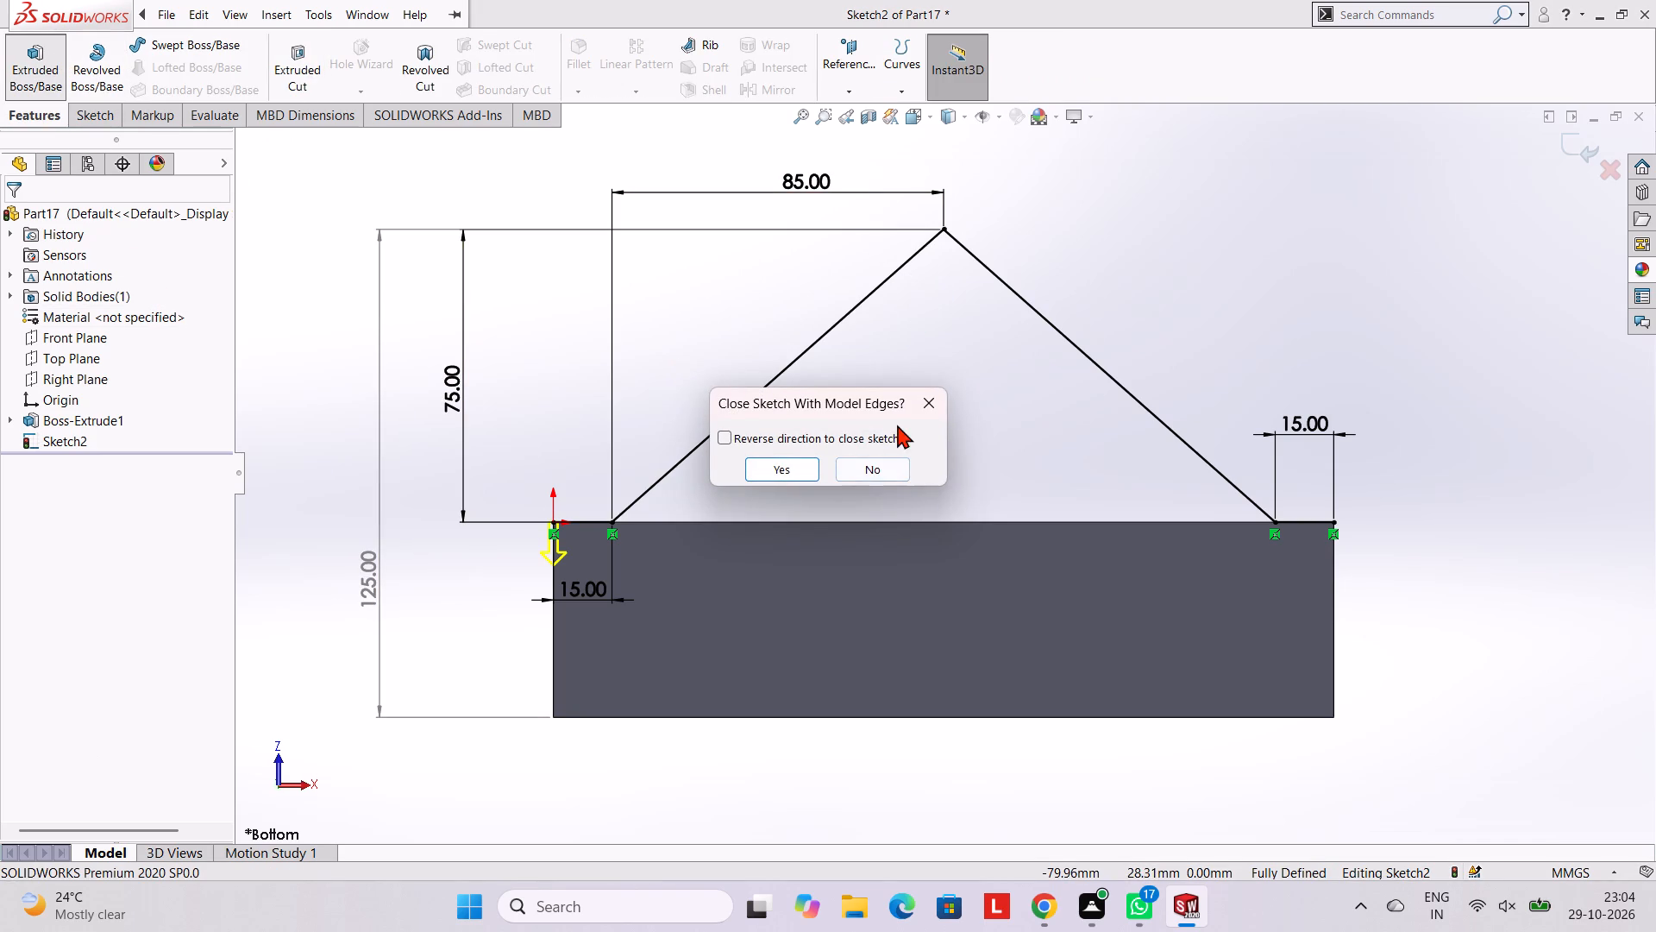
click(760, 465)
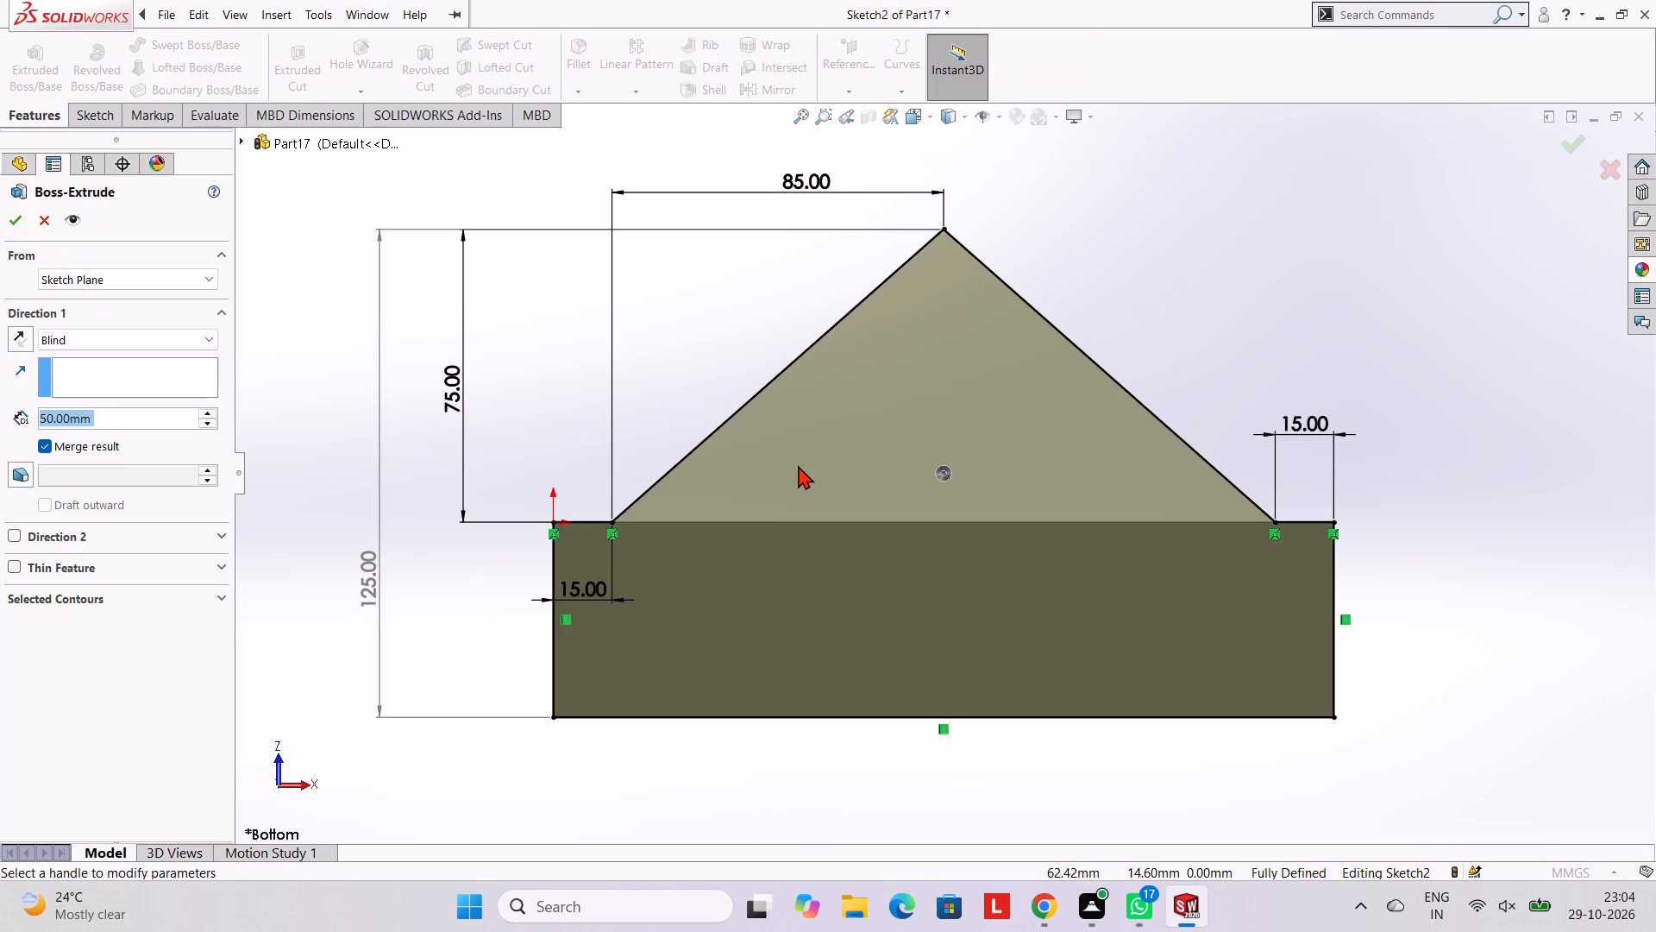
key(Escape)
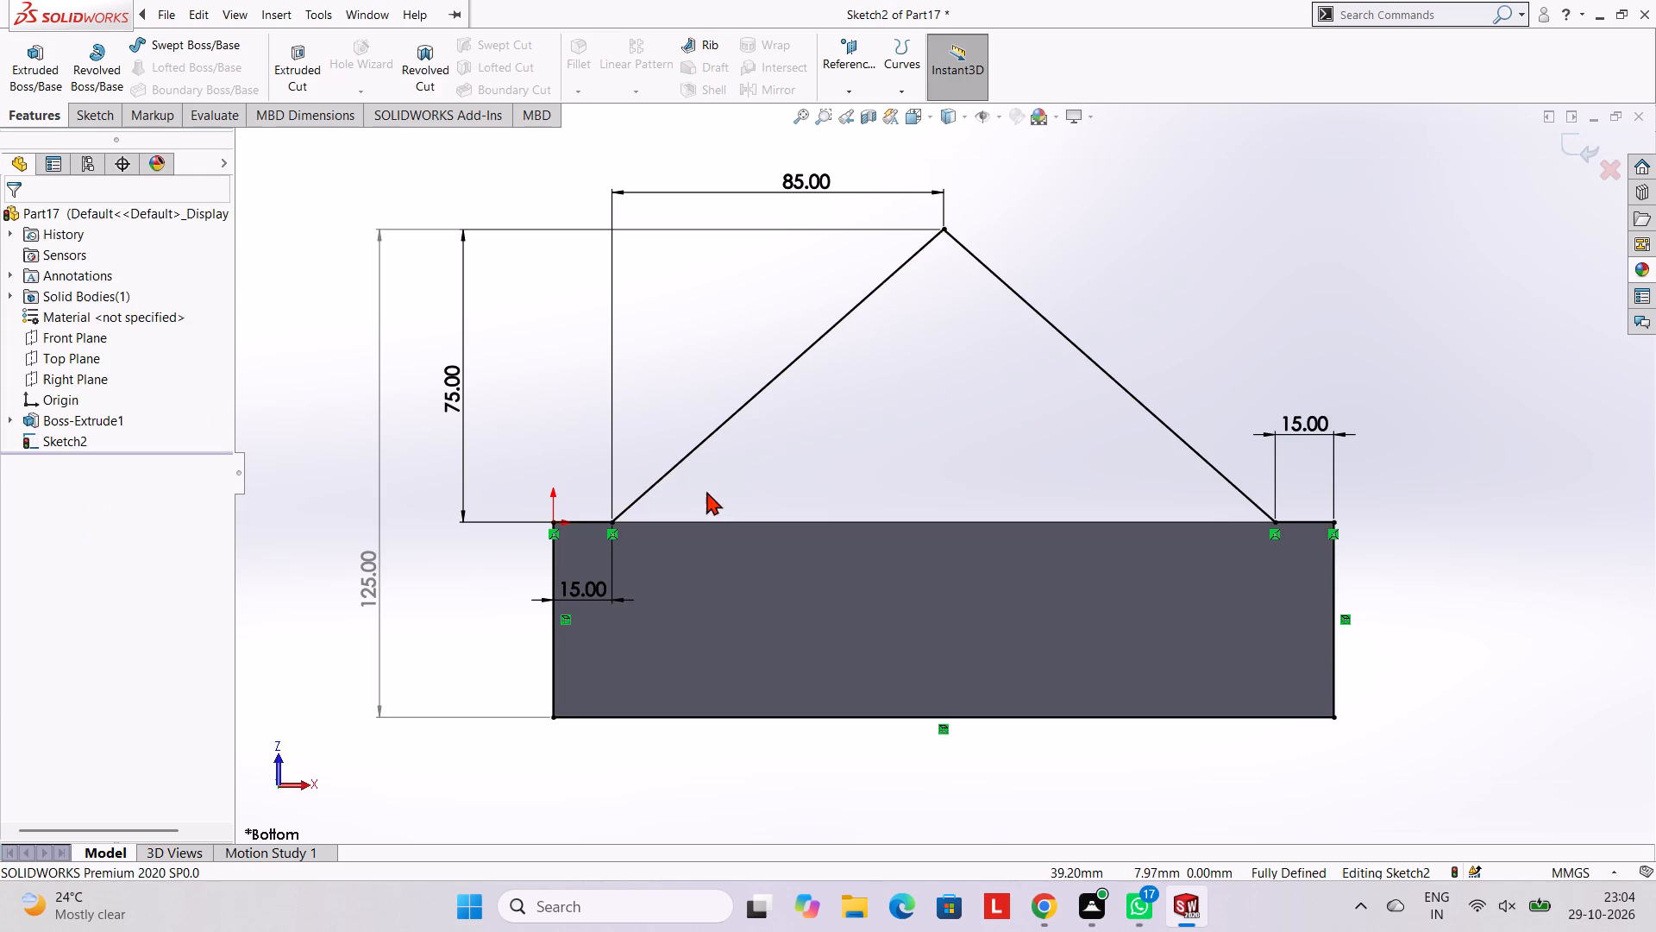
key(Escape)
Draw a 170 mm horizontal line joining the lower ends of the two slanted lines to close the triangle.
click(94, 119)
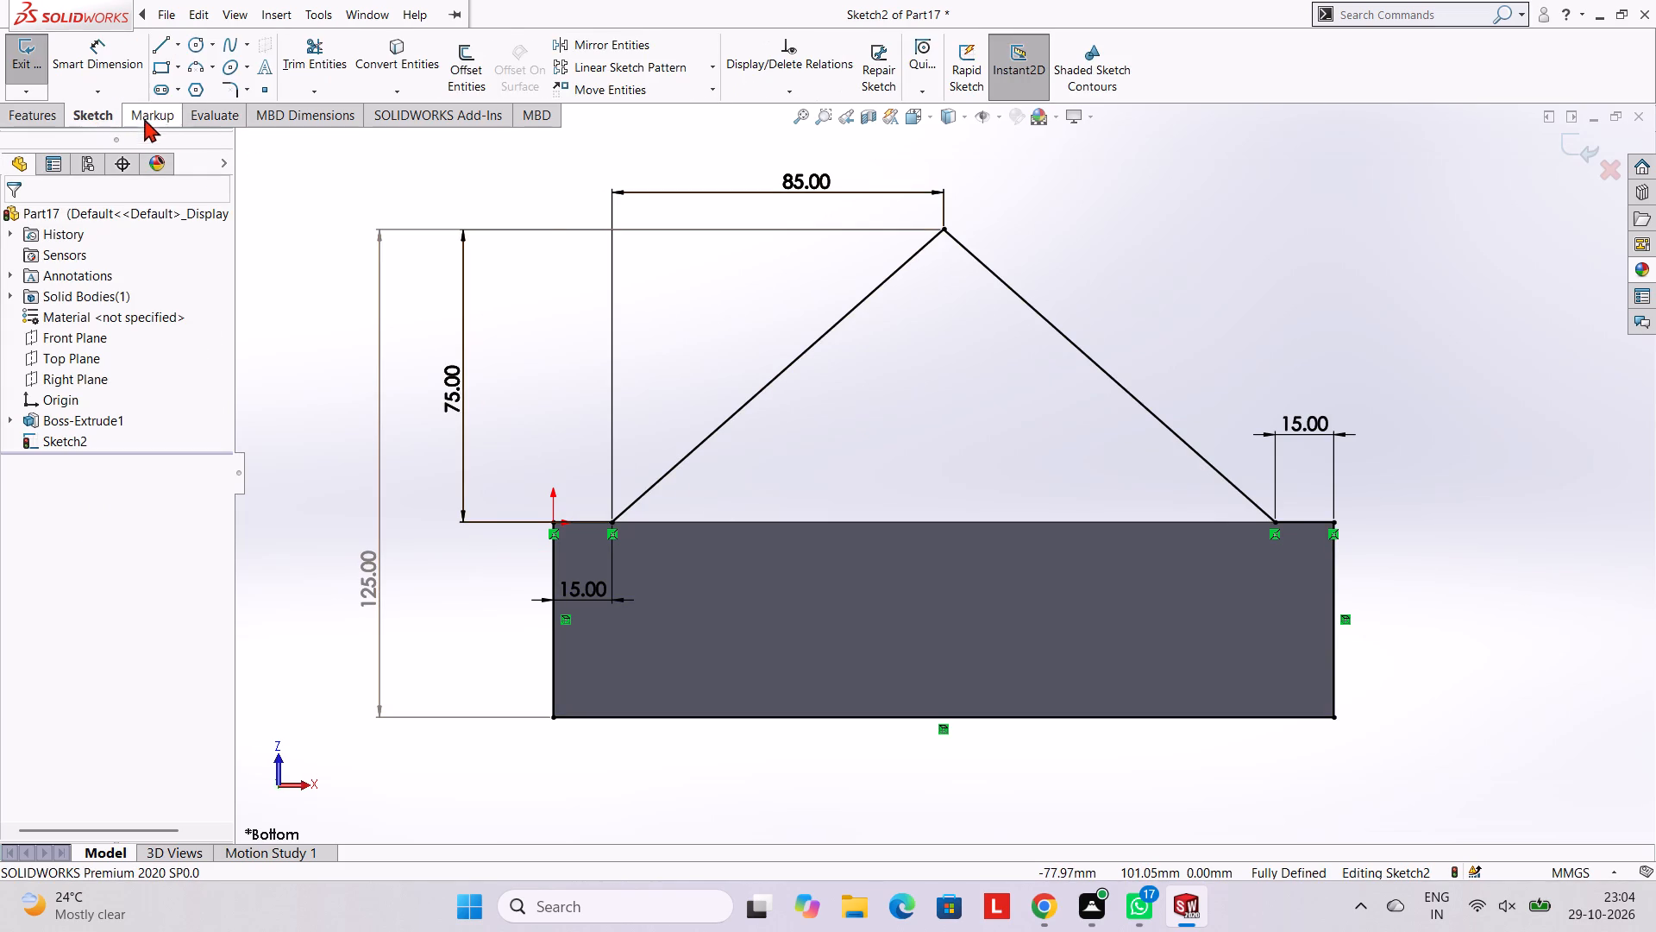
key(Escape)
click(166, 40)
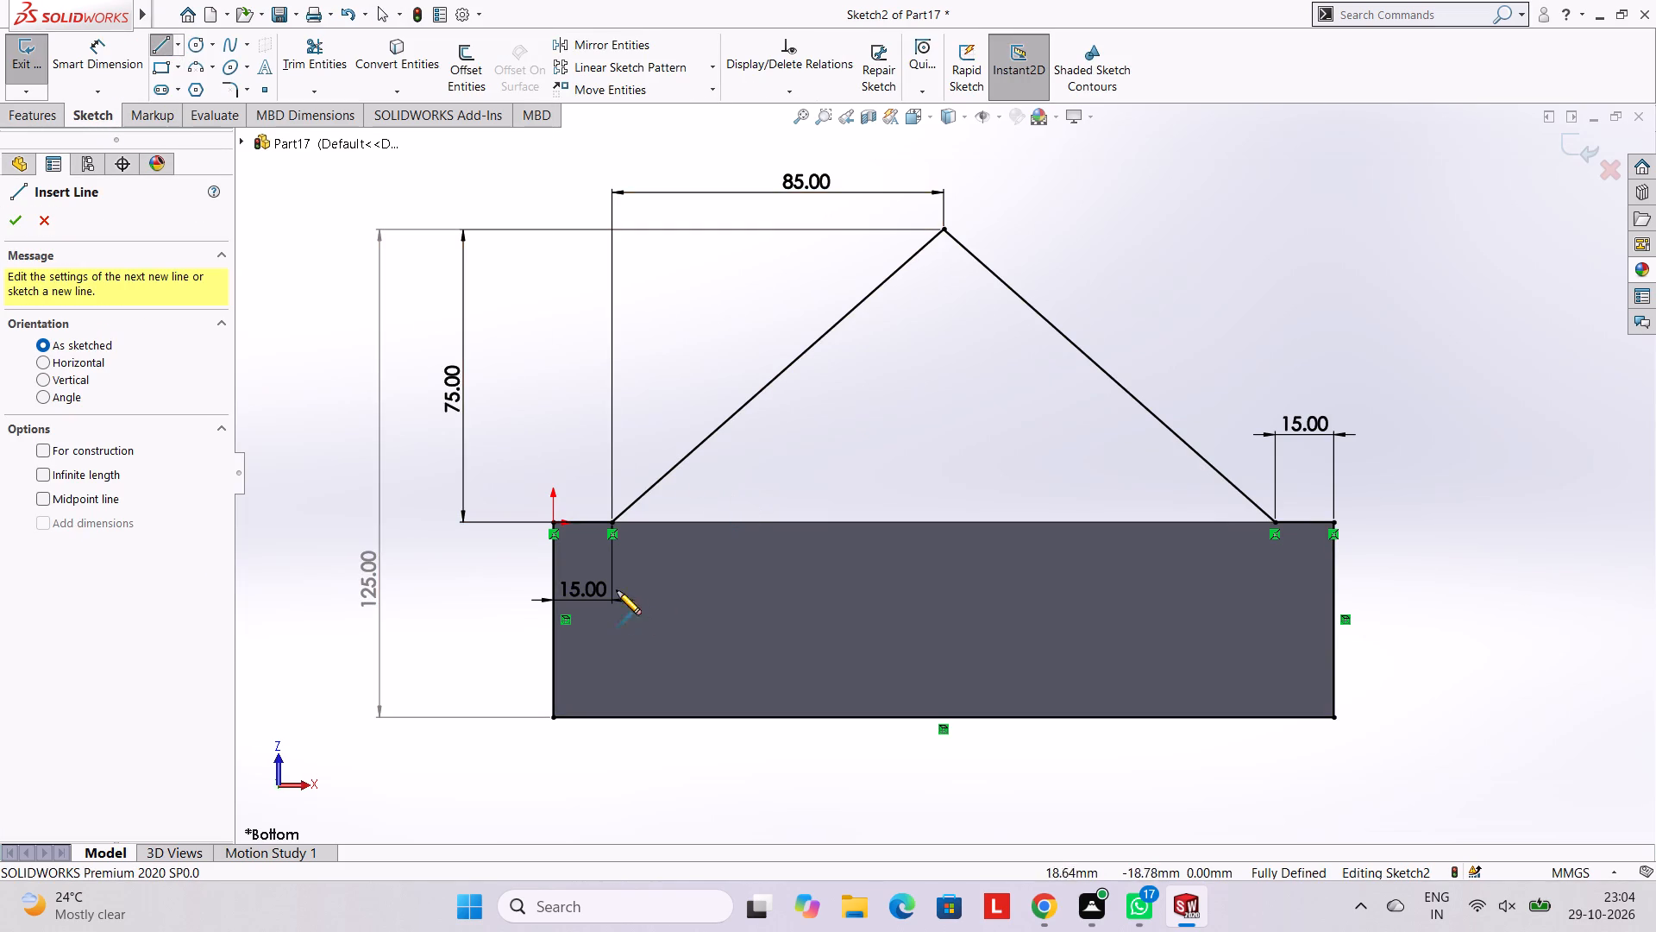
click(611, 526)
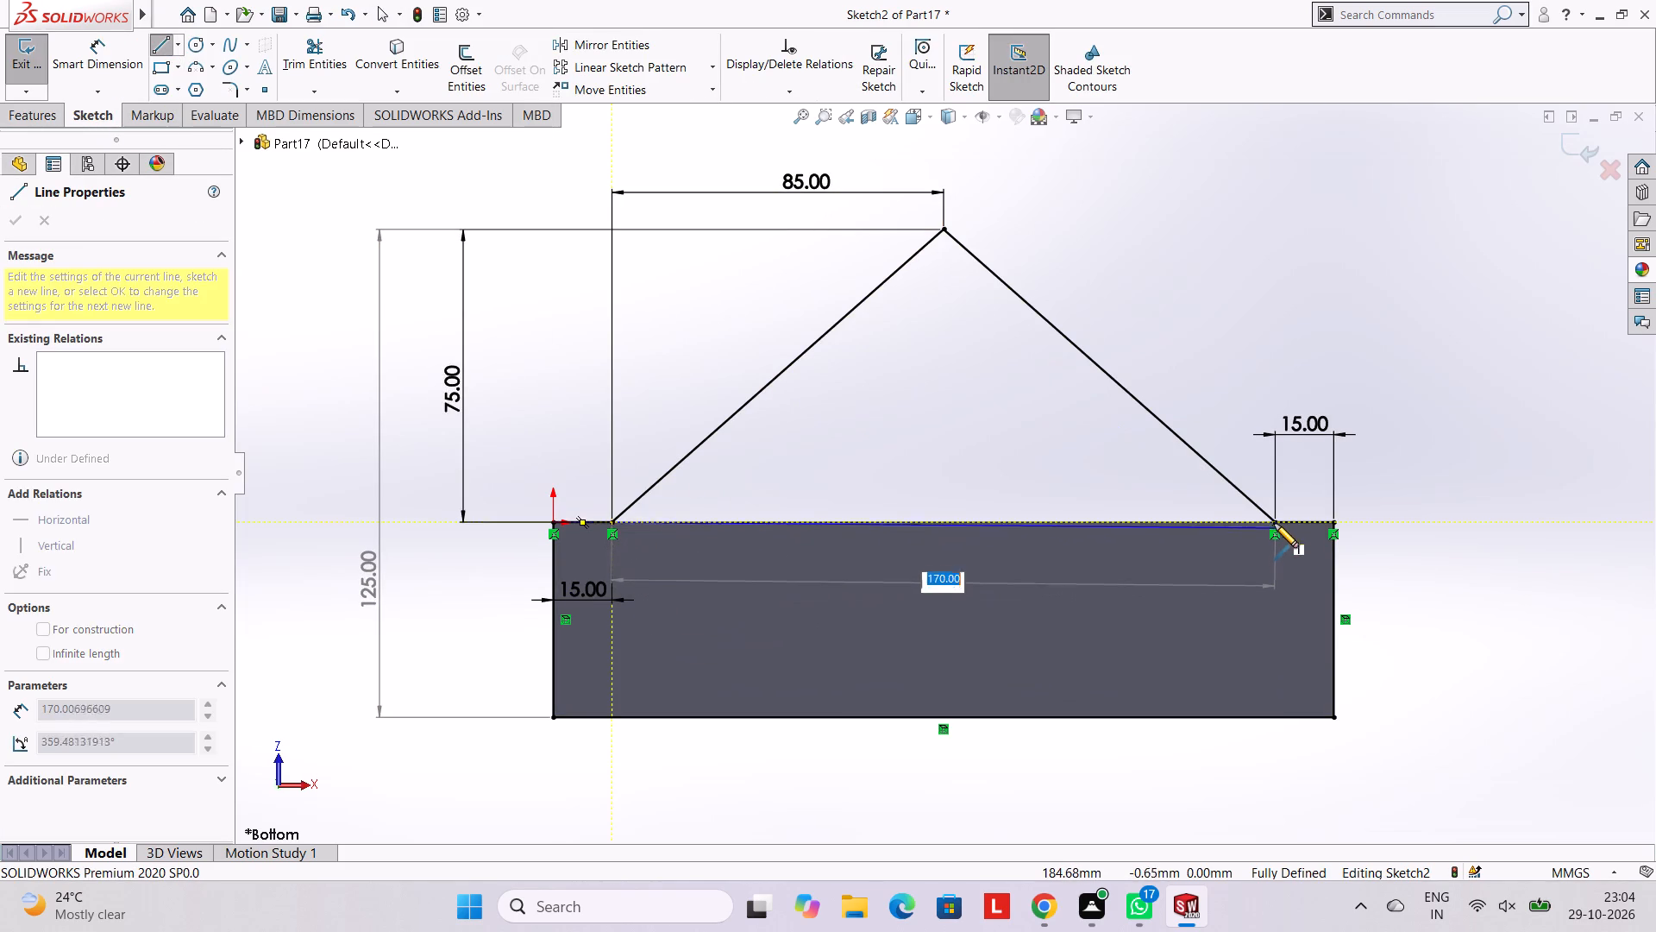
click(1276, 522)
key(Escape)
key(Escape)
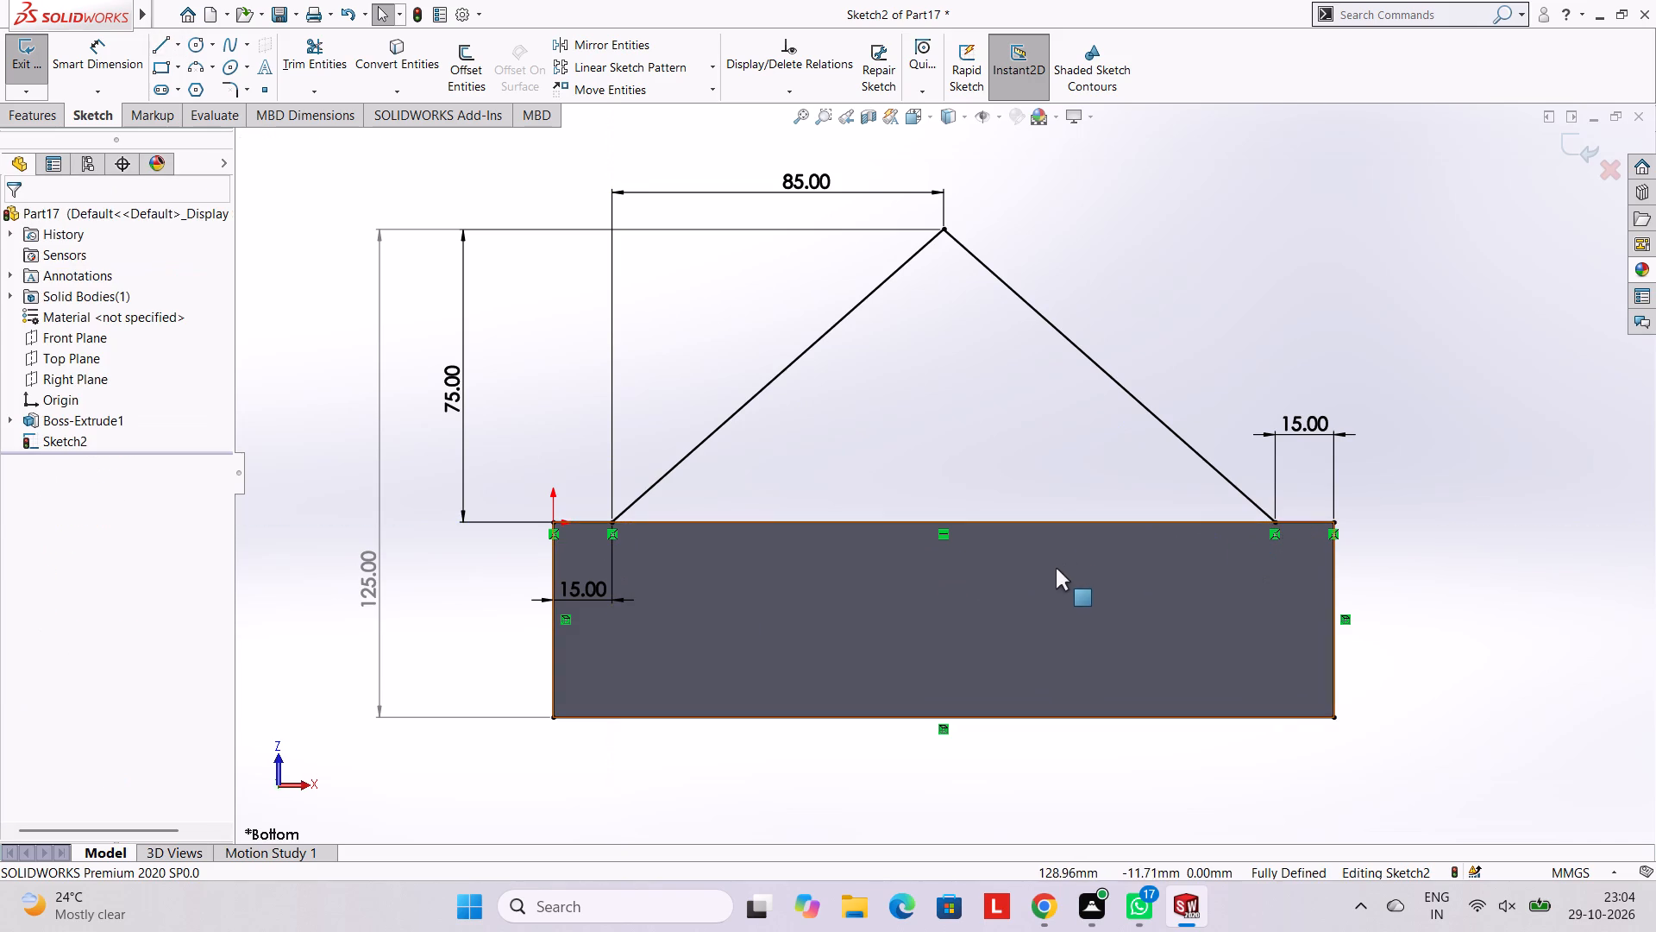
key(Escape)
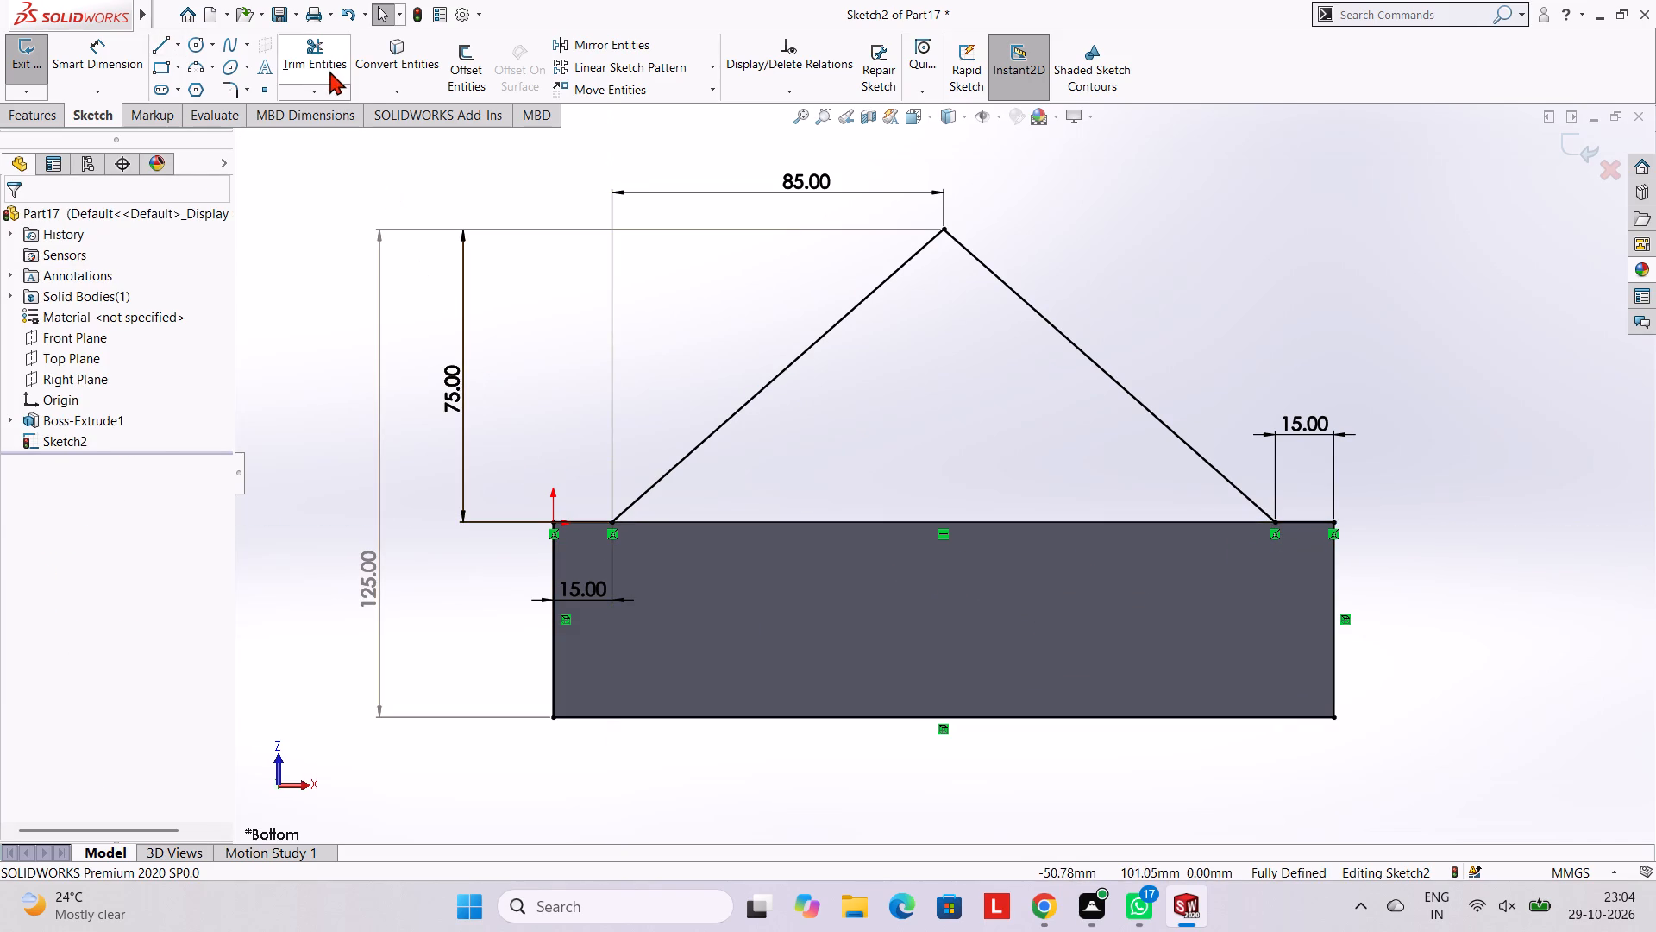
Trim away the two short 15 mm lines on either side of the triangle's base.
click(327, 64)
click(589, 523)
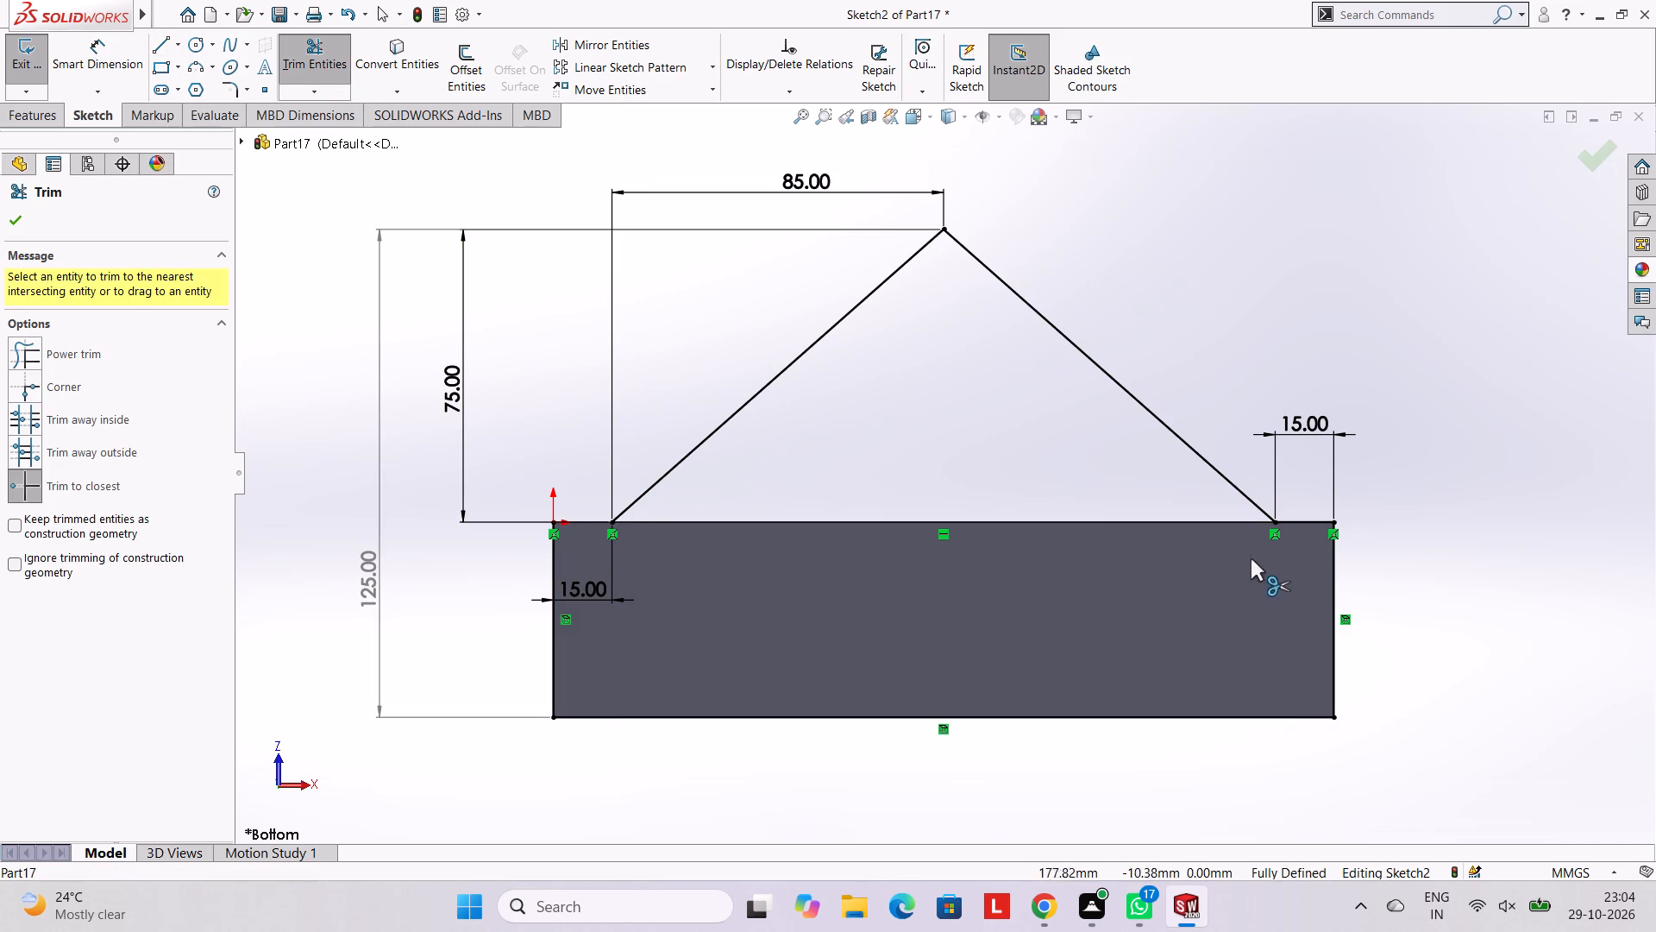
click(1302, 520)
key(Escape)
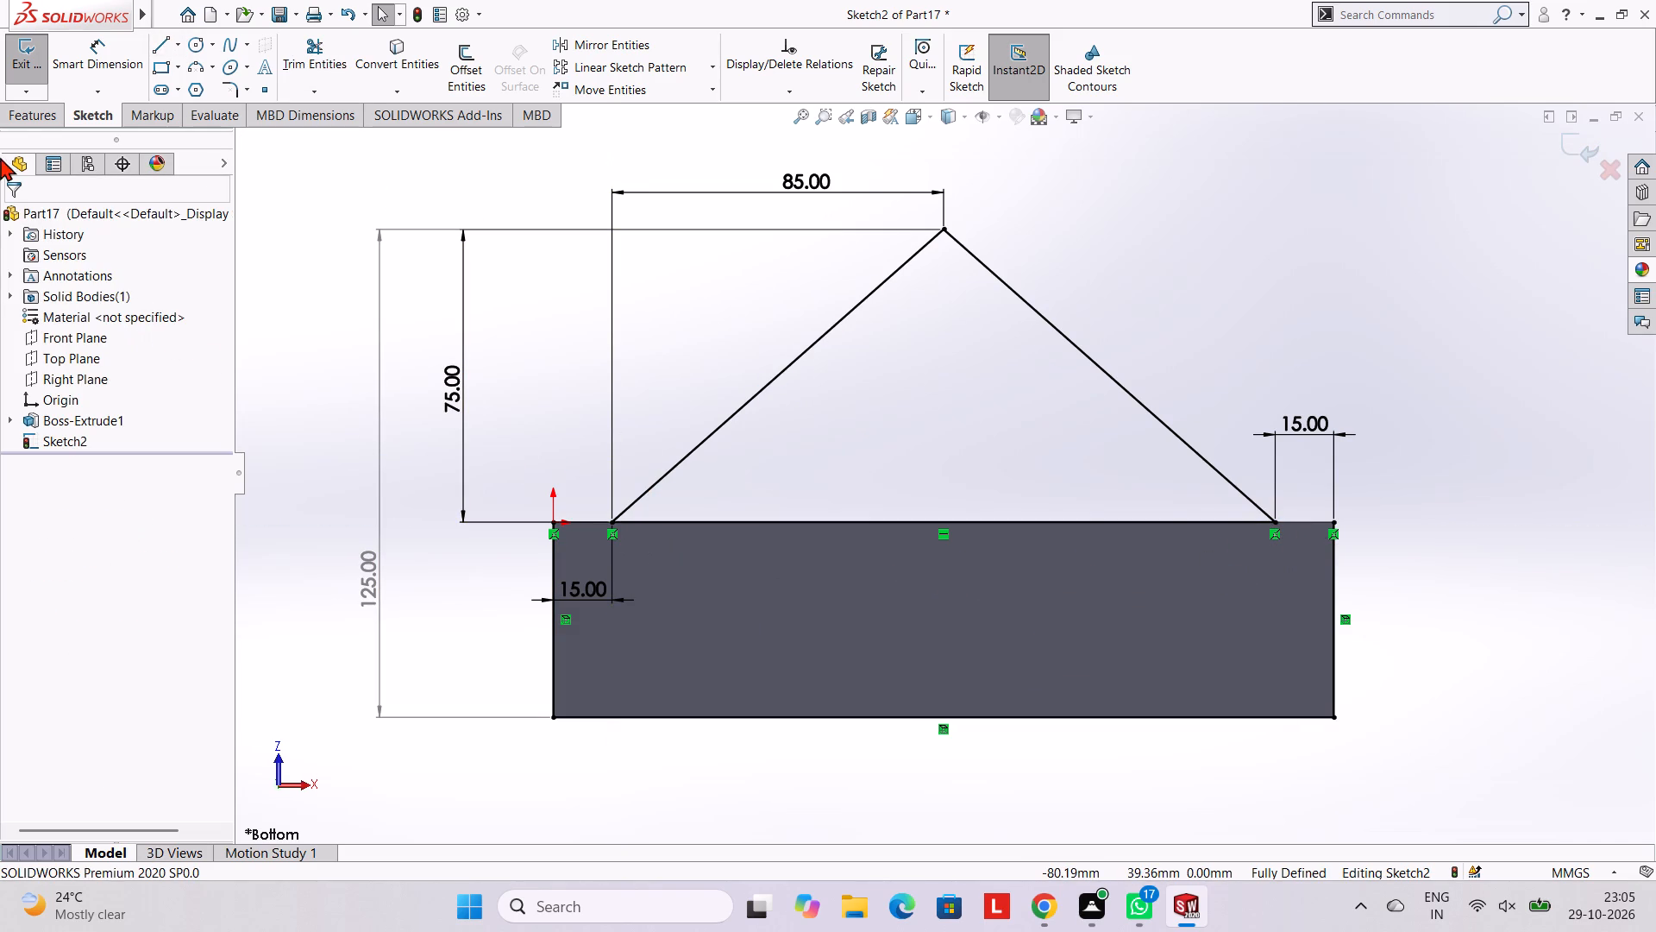
Extrude the triangular region as a merged boss, blind 175 mm in the reversed direction along the block.
click(22, 129)
click(22, 127)
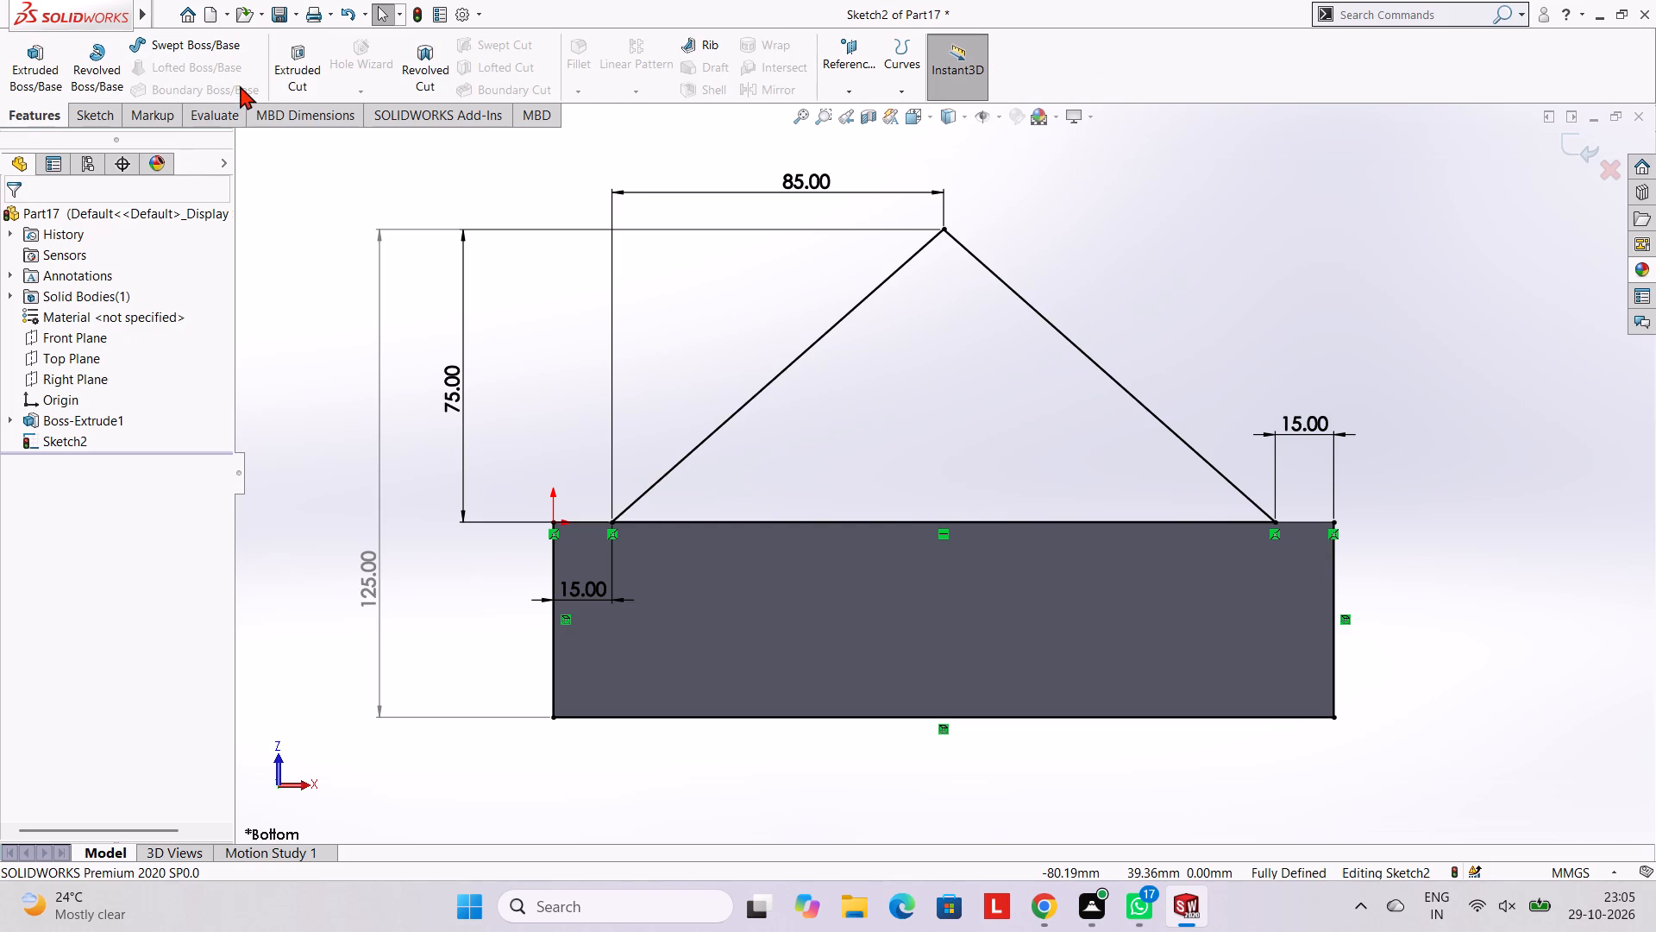
click(47, 60)
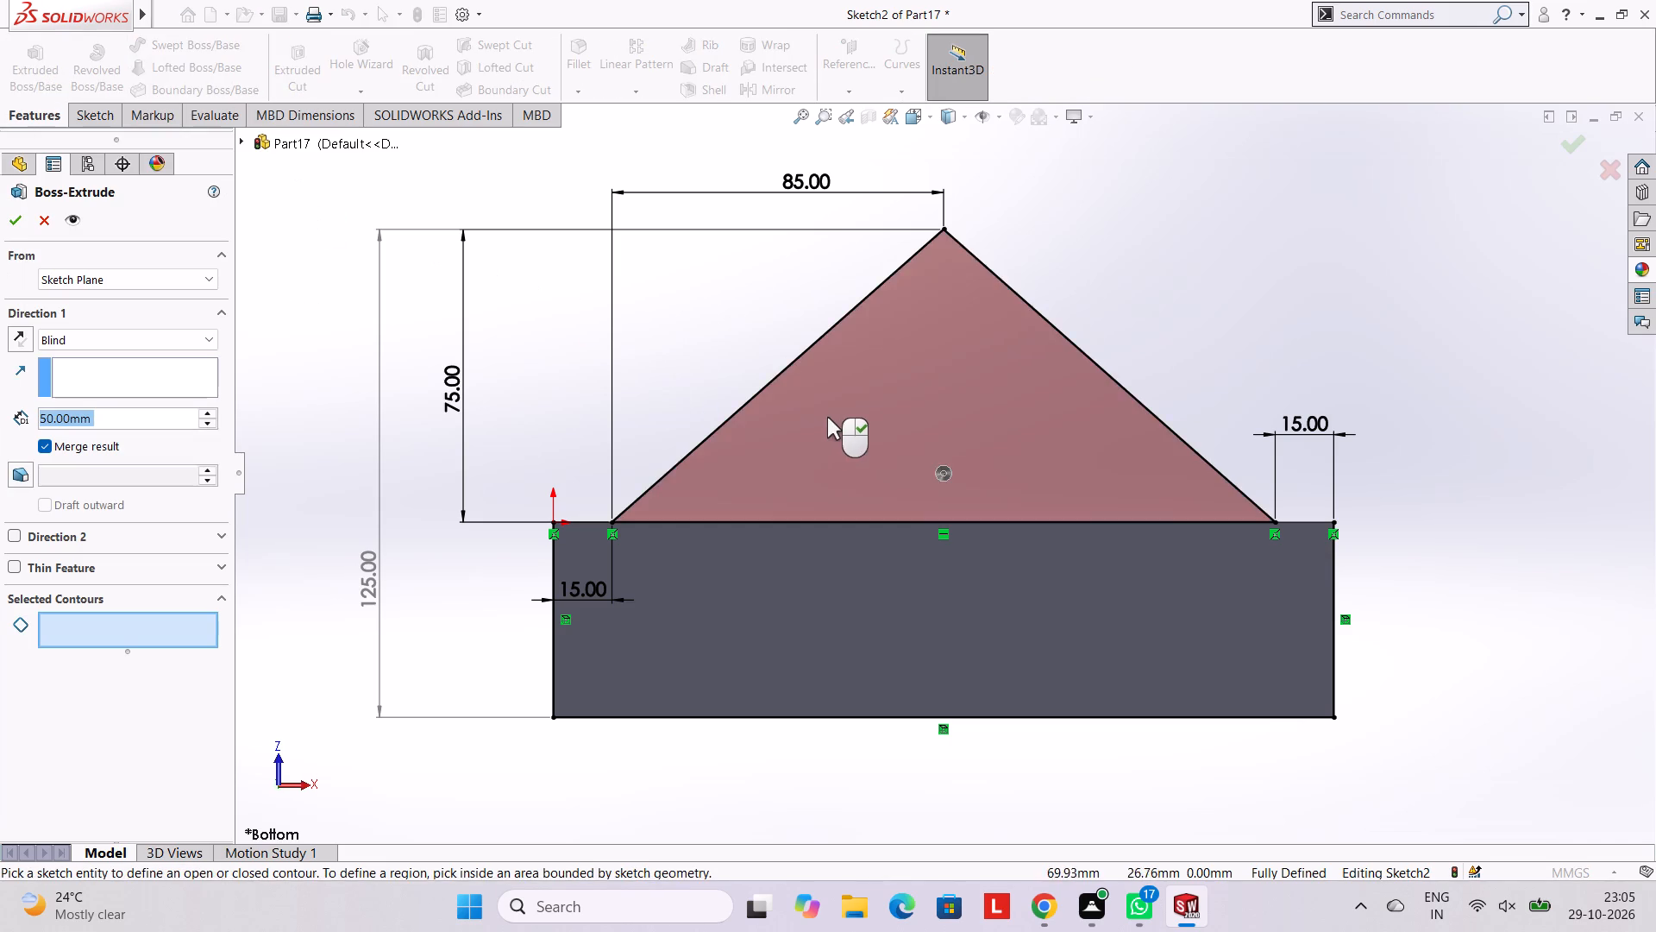
click(832, 415)
middle_drag(756, 312, 810, 417)
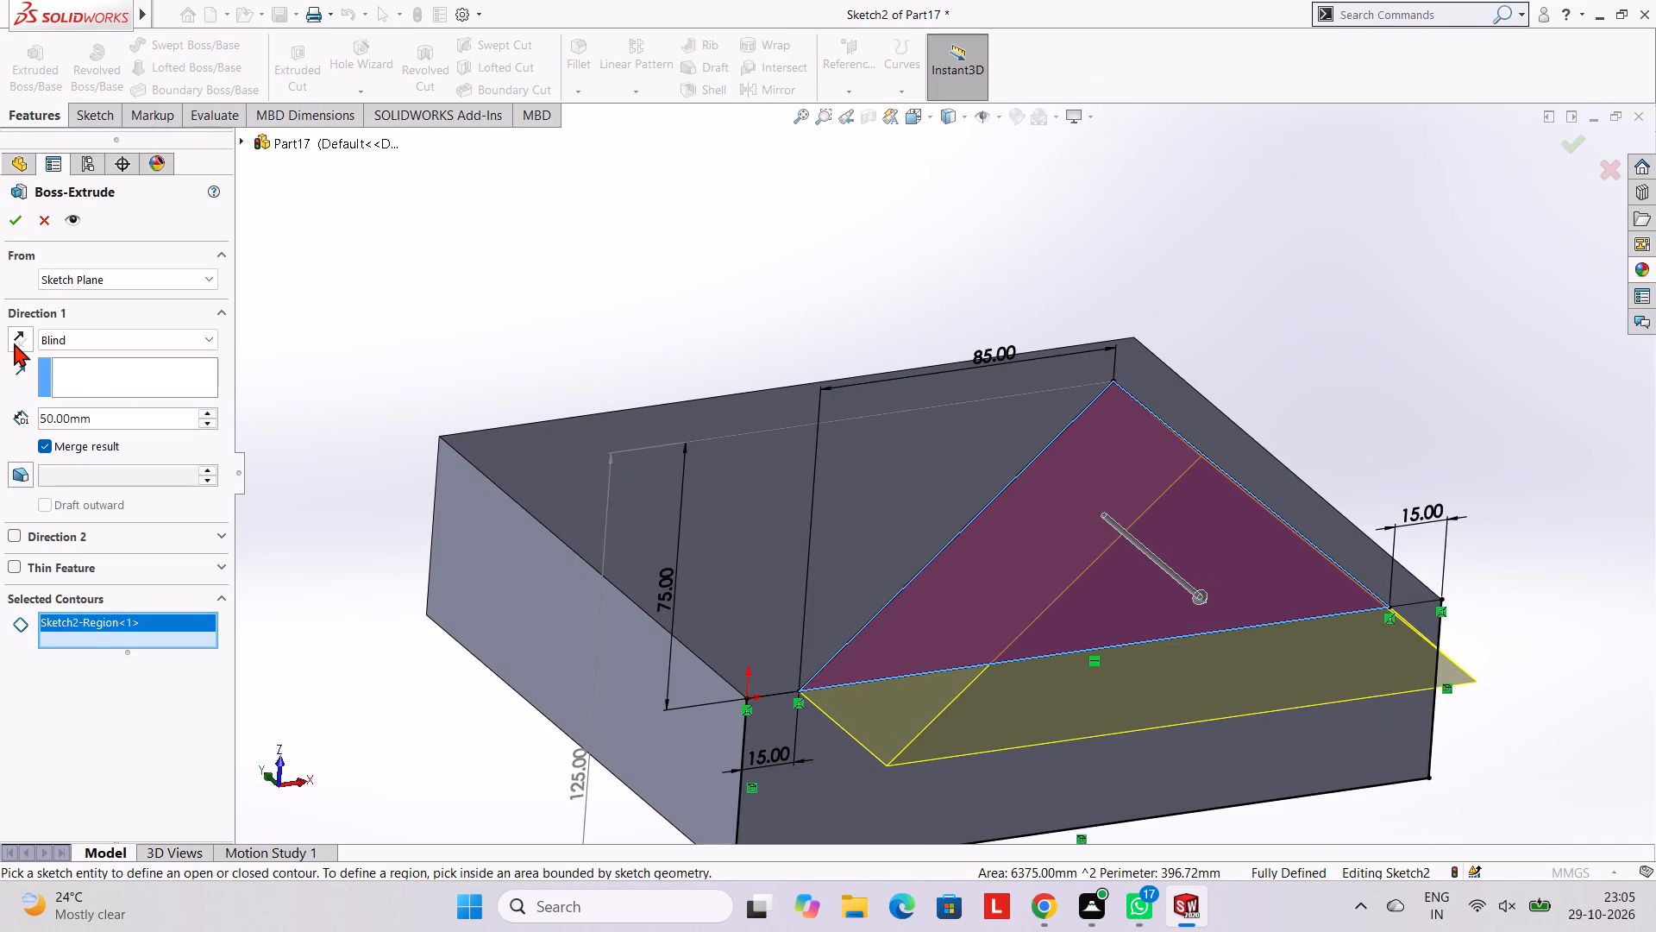
click(14, 343)
click(137, 425)
key(BackSpace)
key(BackSpace)
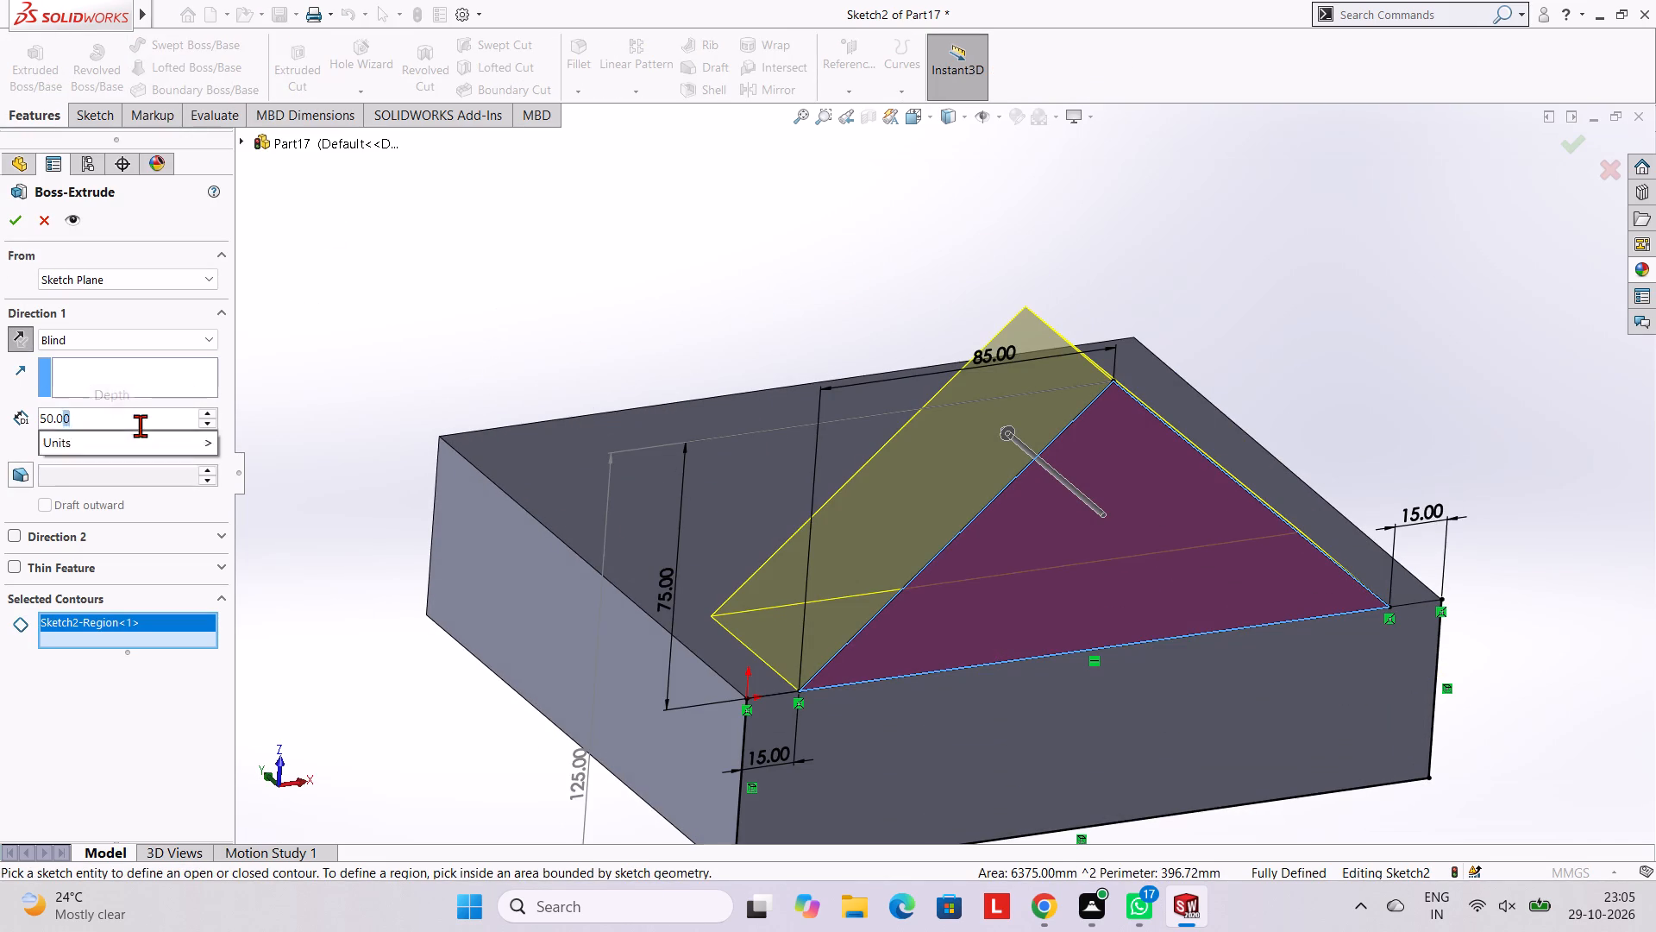
key(BackSpace)
key(BackSpace)
key(BackSpace)
key(BackSpace)
key(BackSpace)
key(BackSpace)
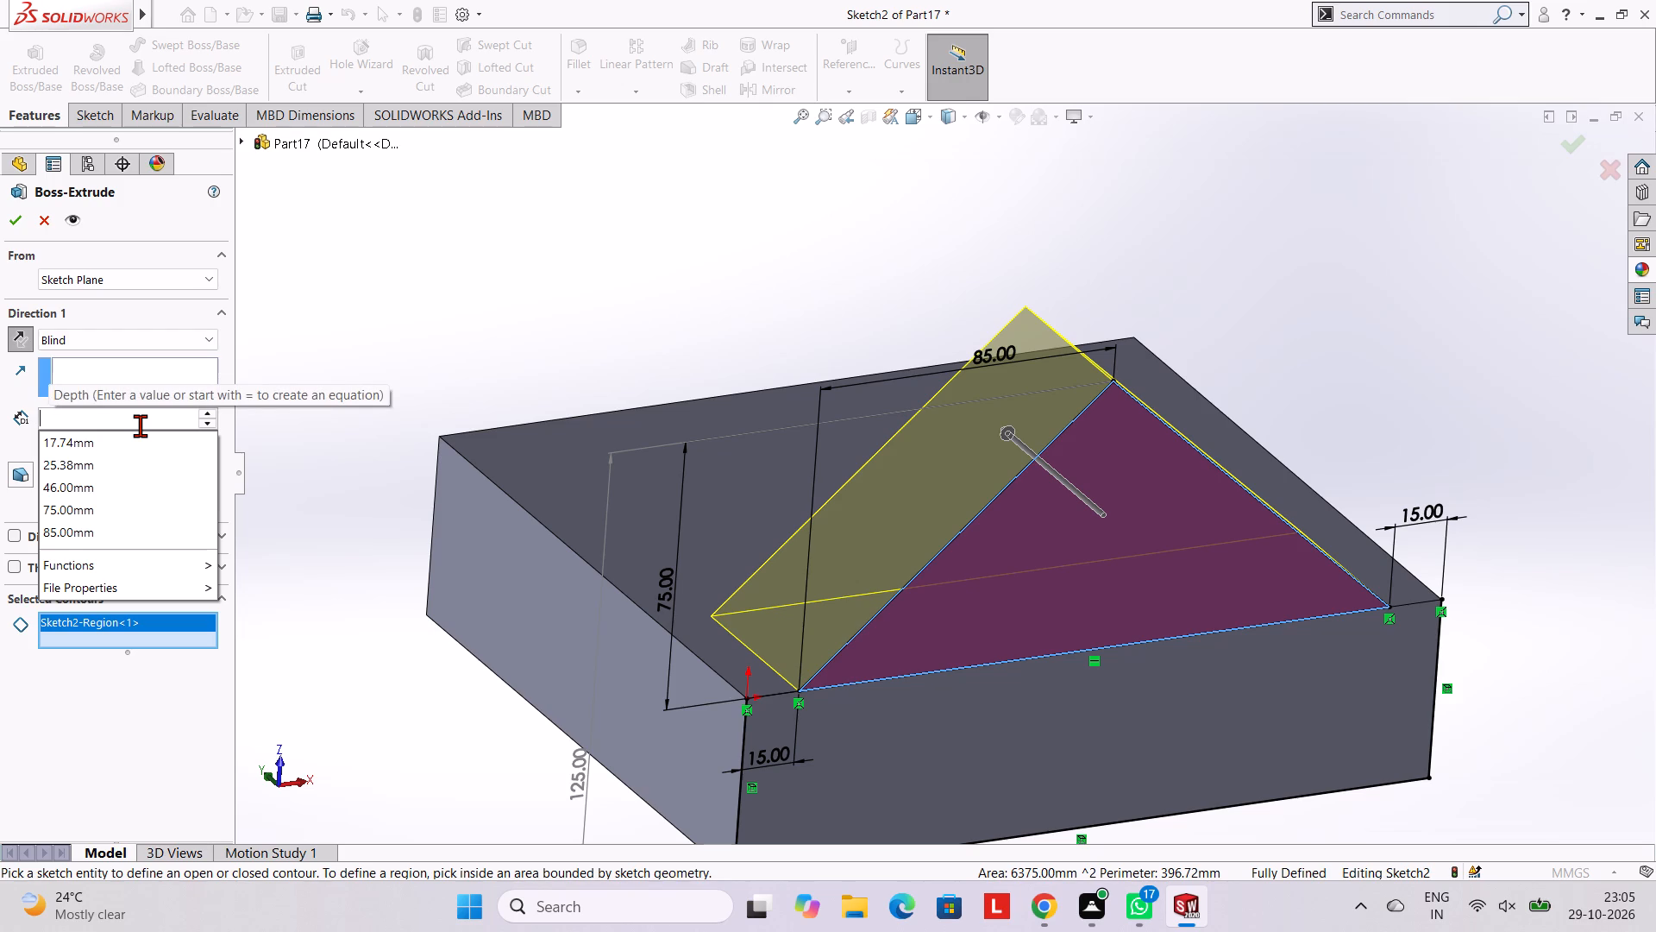
text(175)
key(Return)
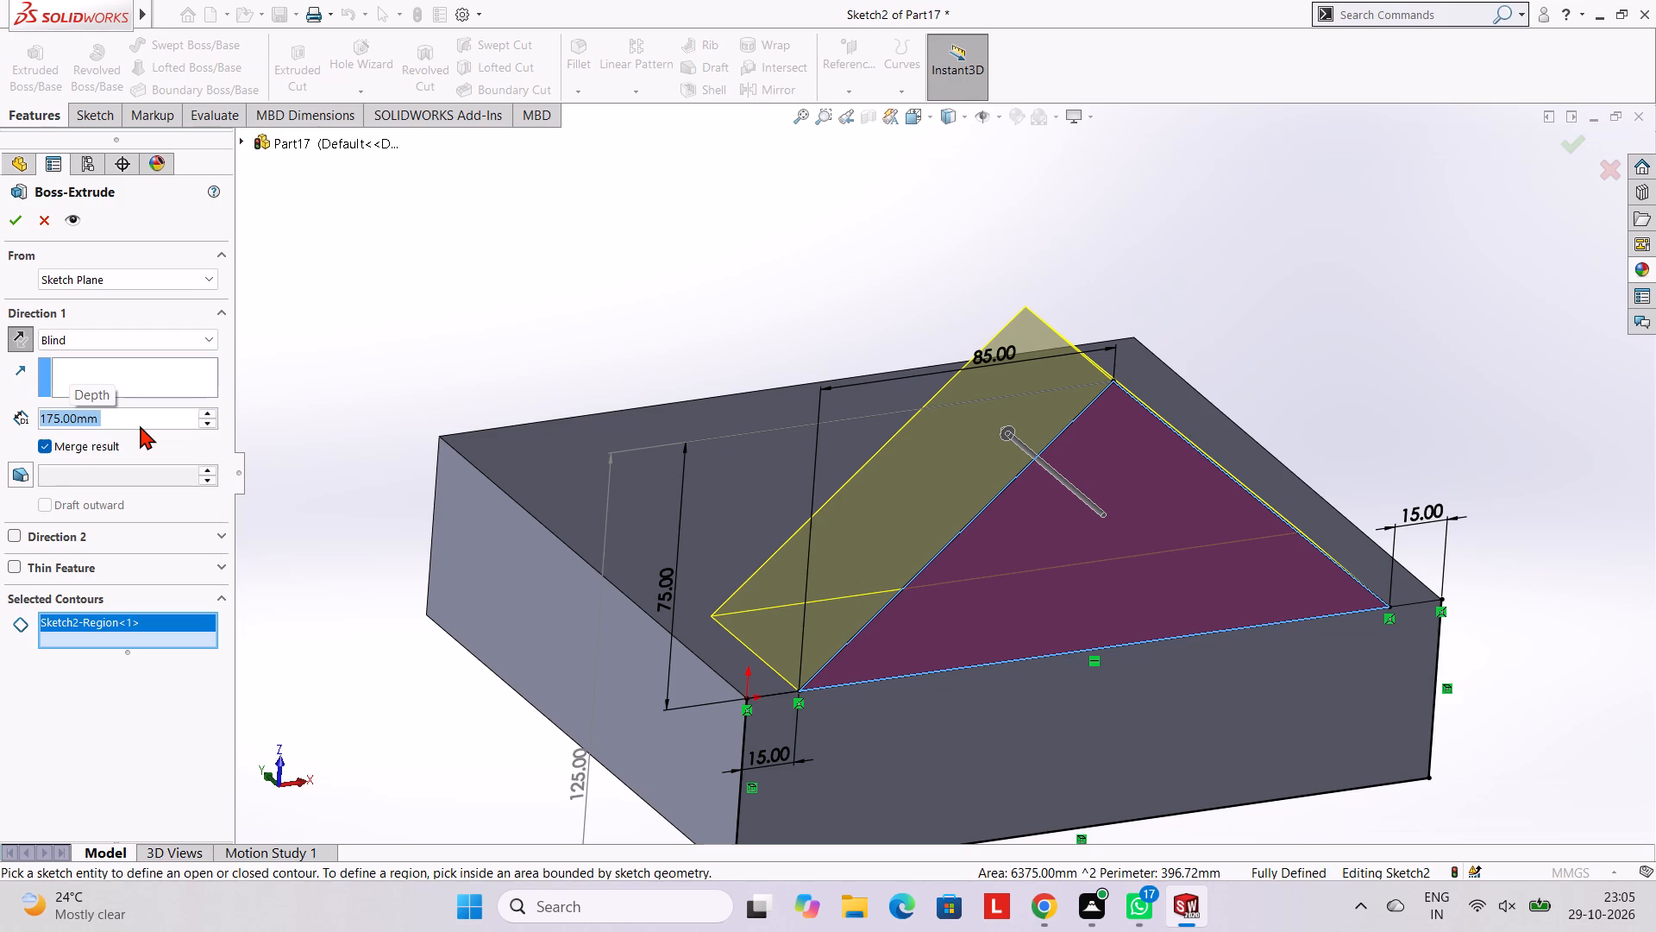
click(27, 218)
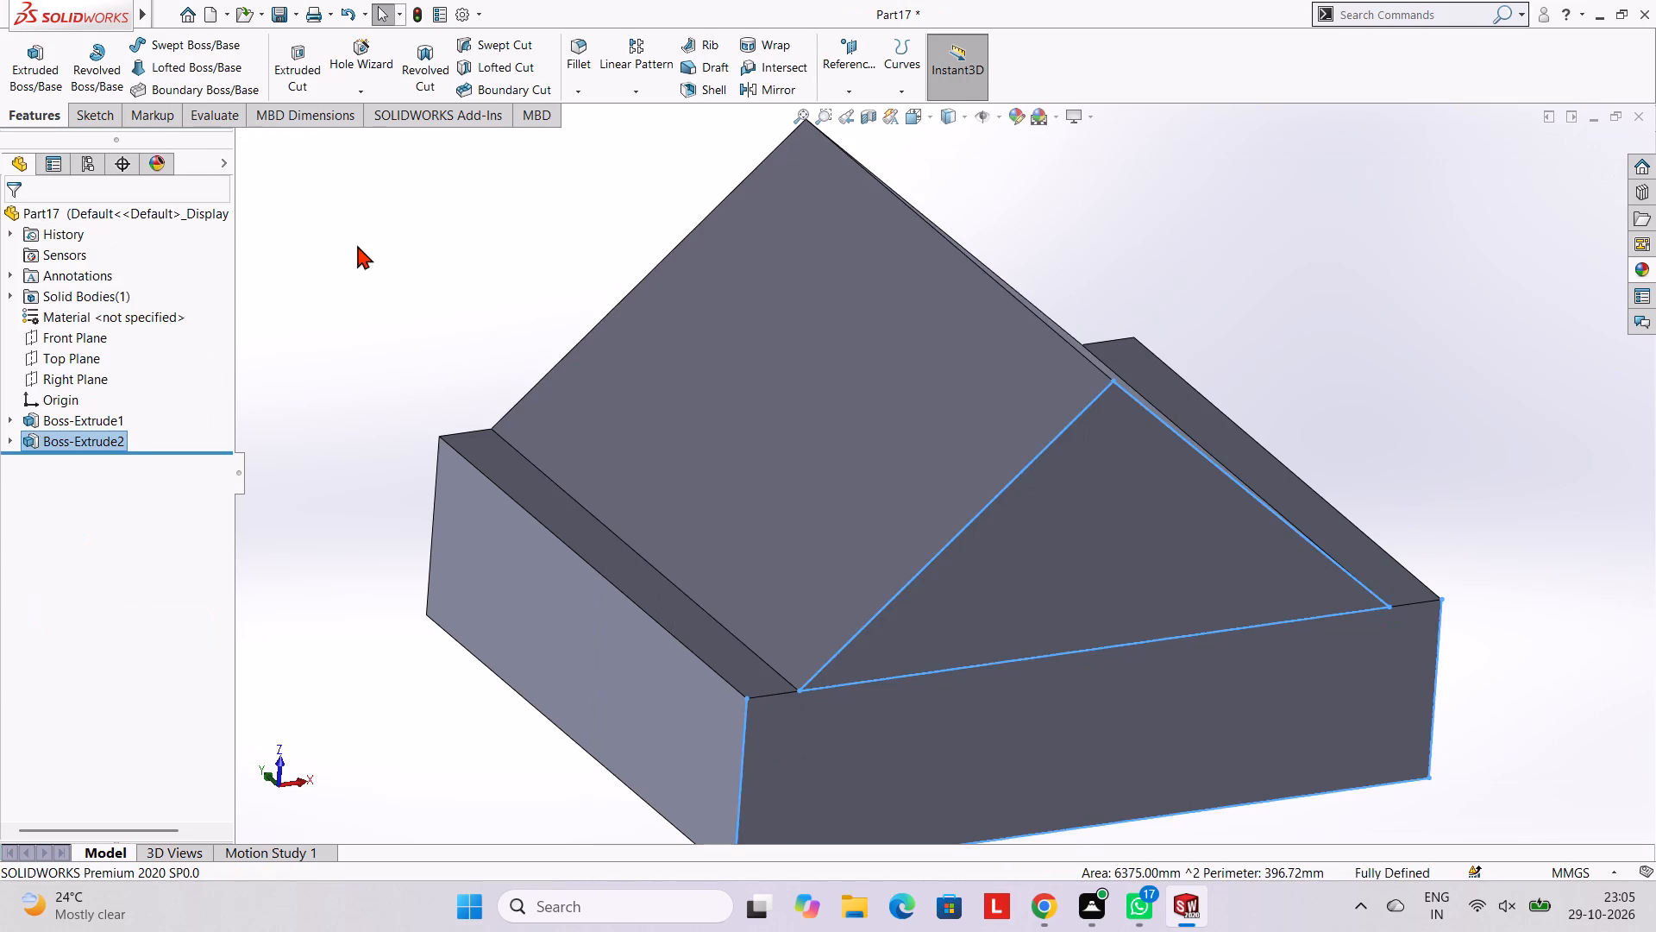
click(366, 245)
Start a sketch on the block's side face opposite the origin and view it face-on.
middle_drag(1008, 495, 933, 473)
middle_drag(969, 470, 1010, 447)
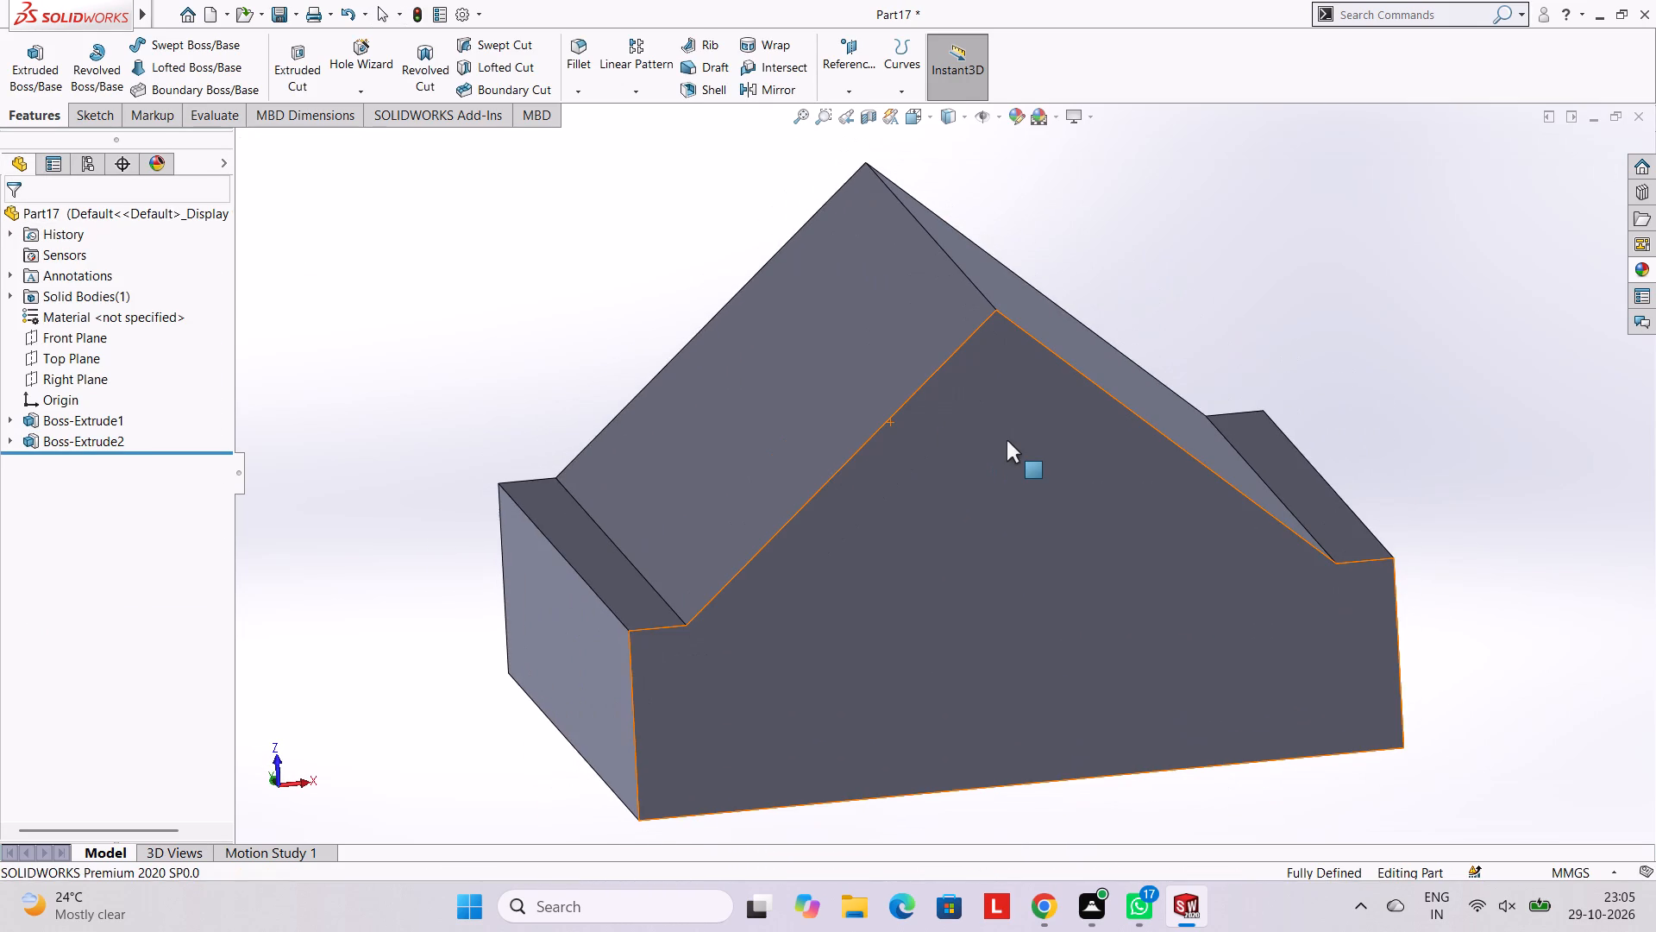
middle_drag(1038, 482, 1014, 486)
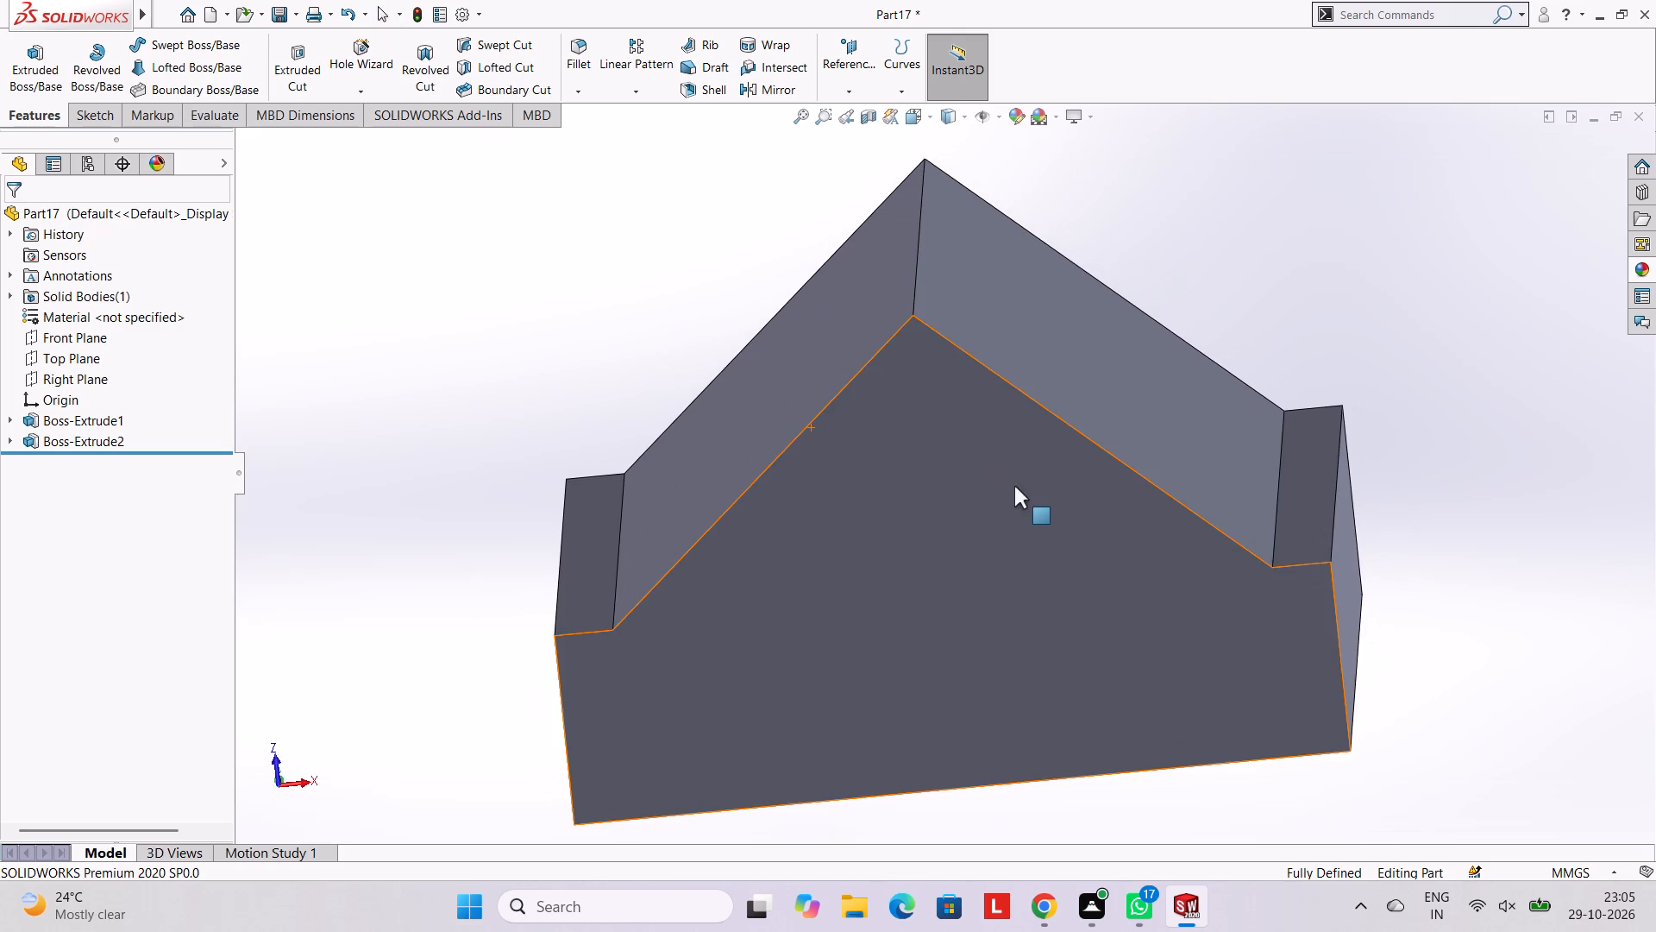
middle_drag(1327, 394, 1228, 597)
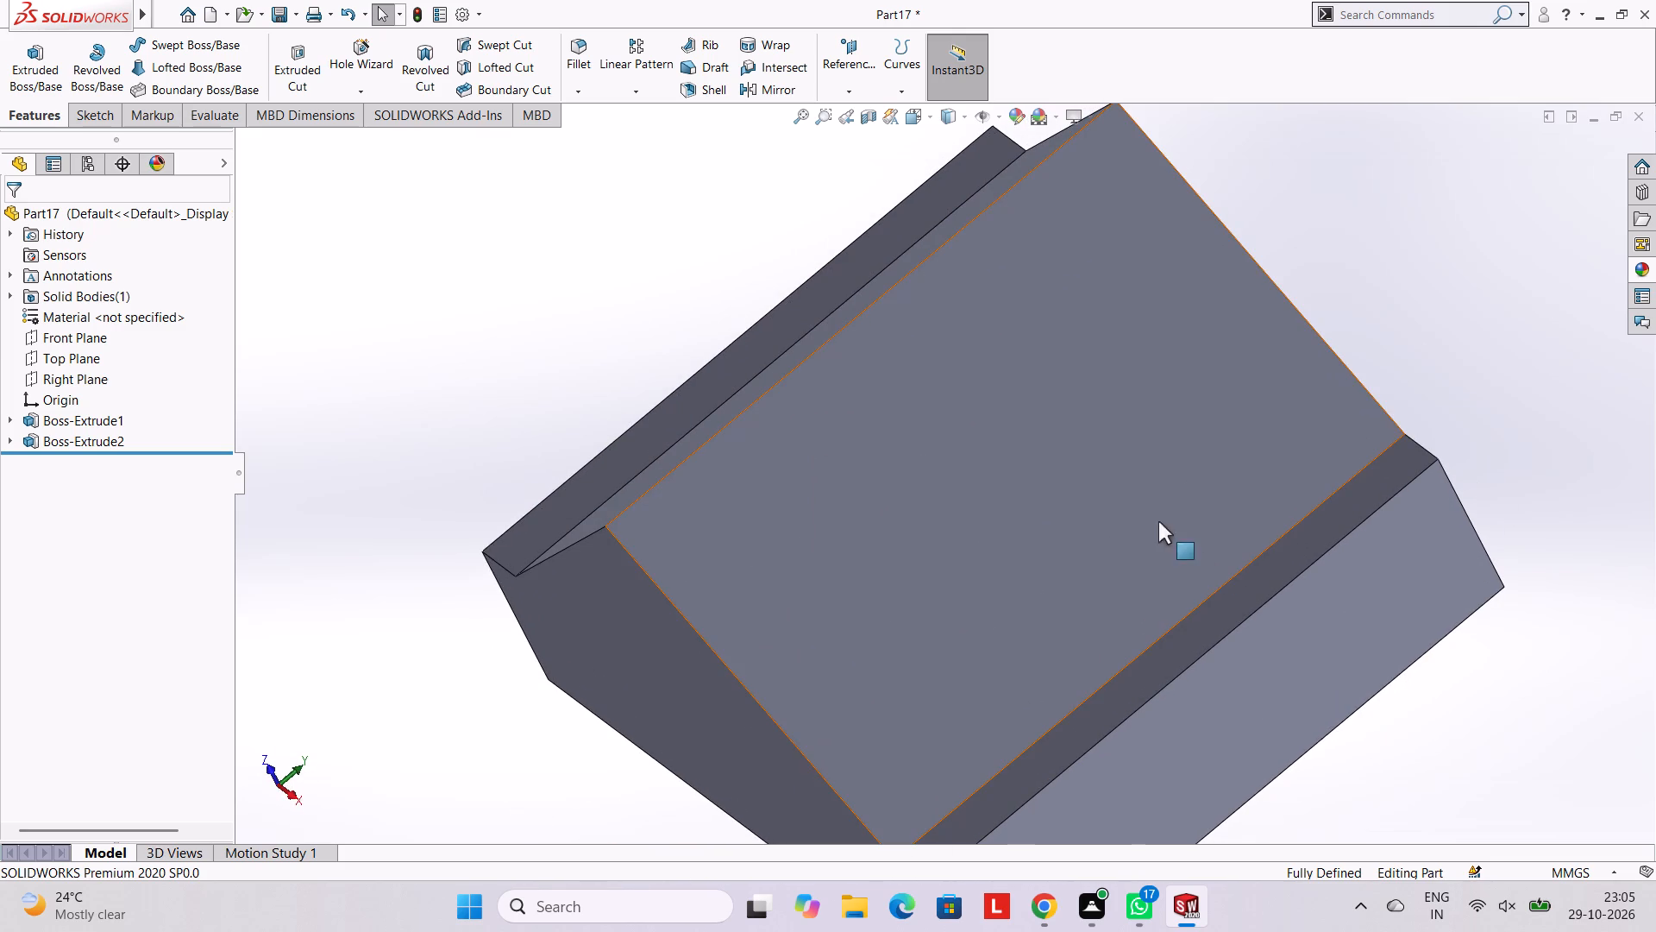
click(1212, 696)
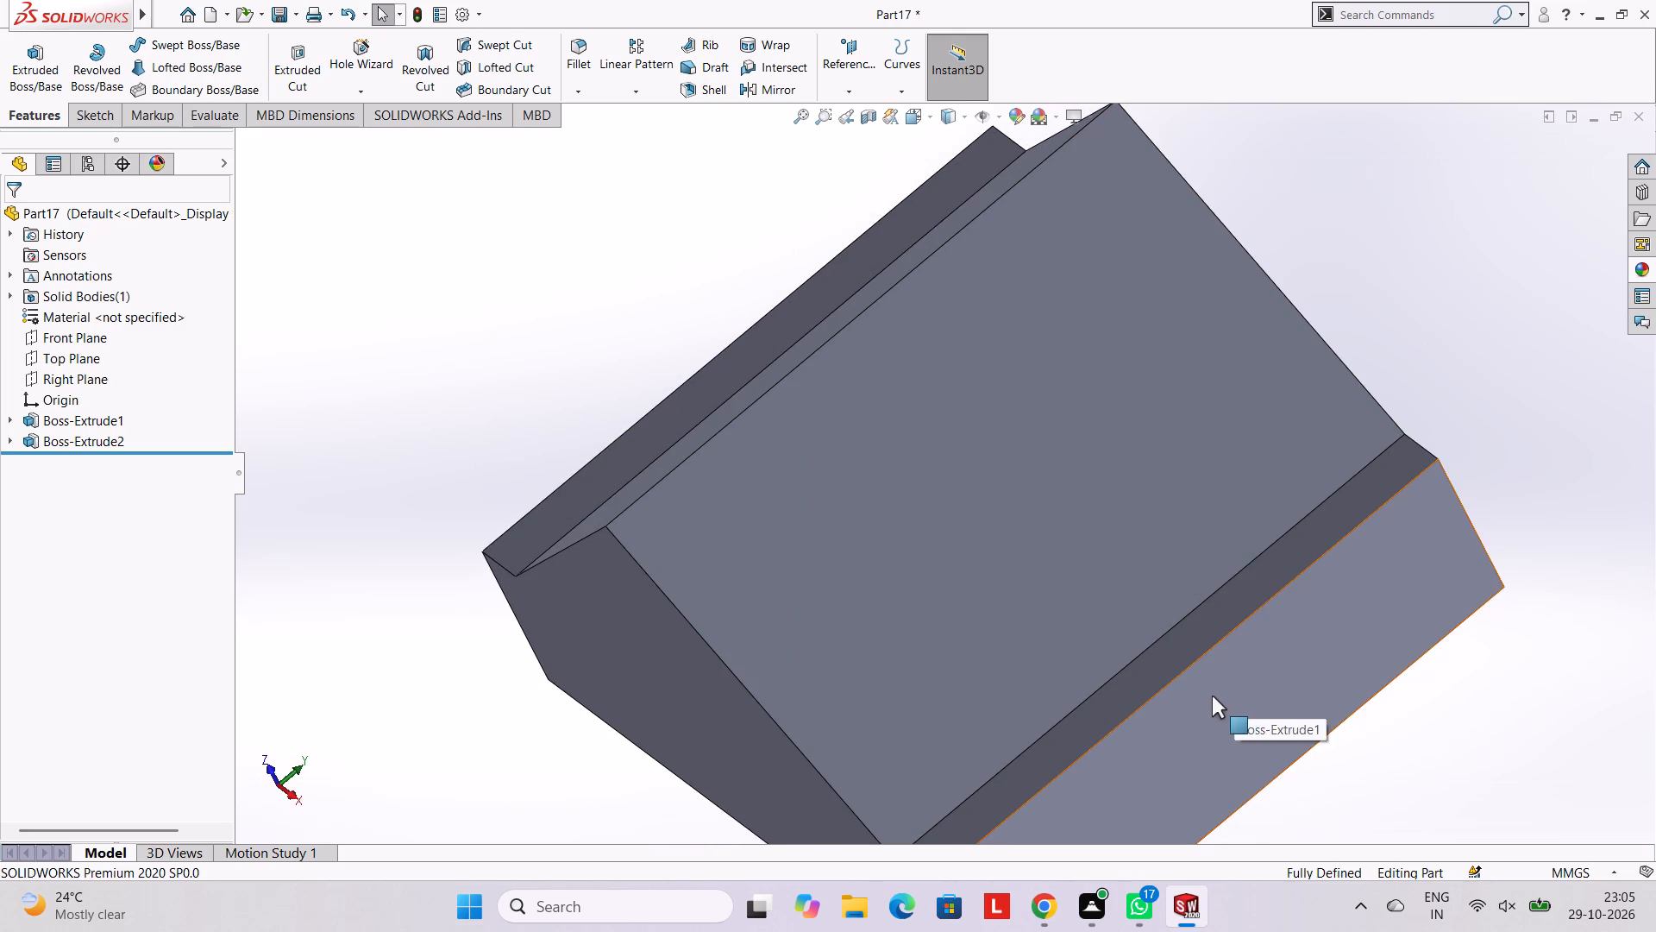
click(1288, 652)
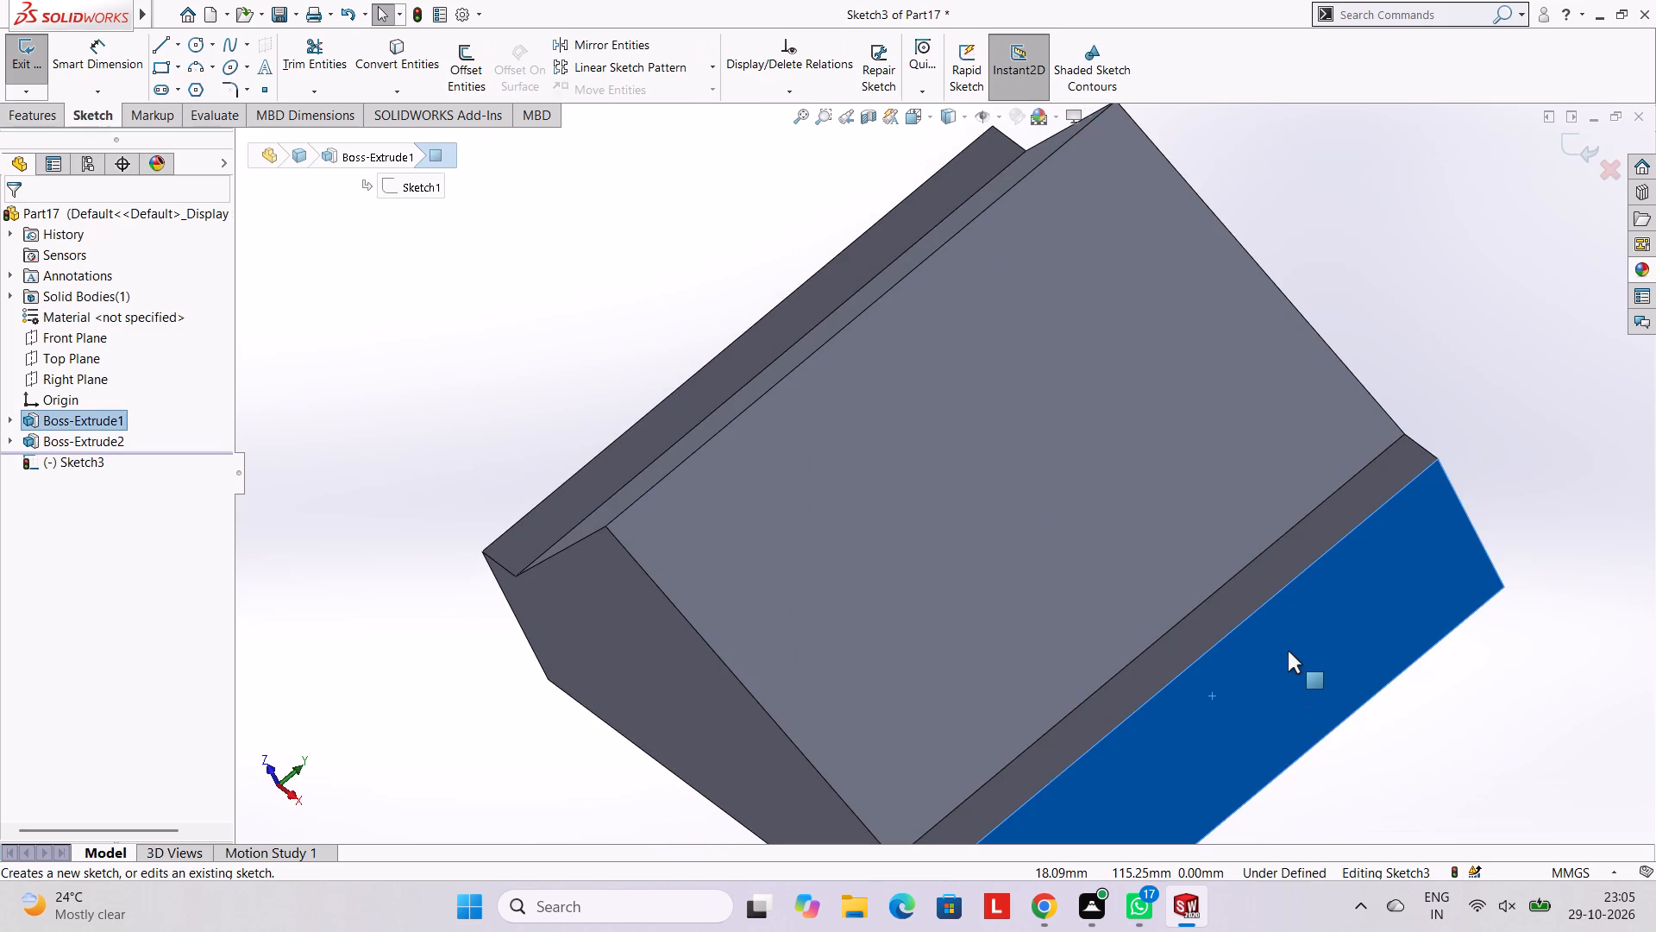
key(ctrl+8)
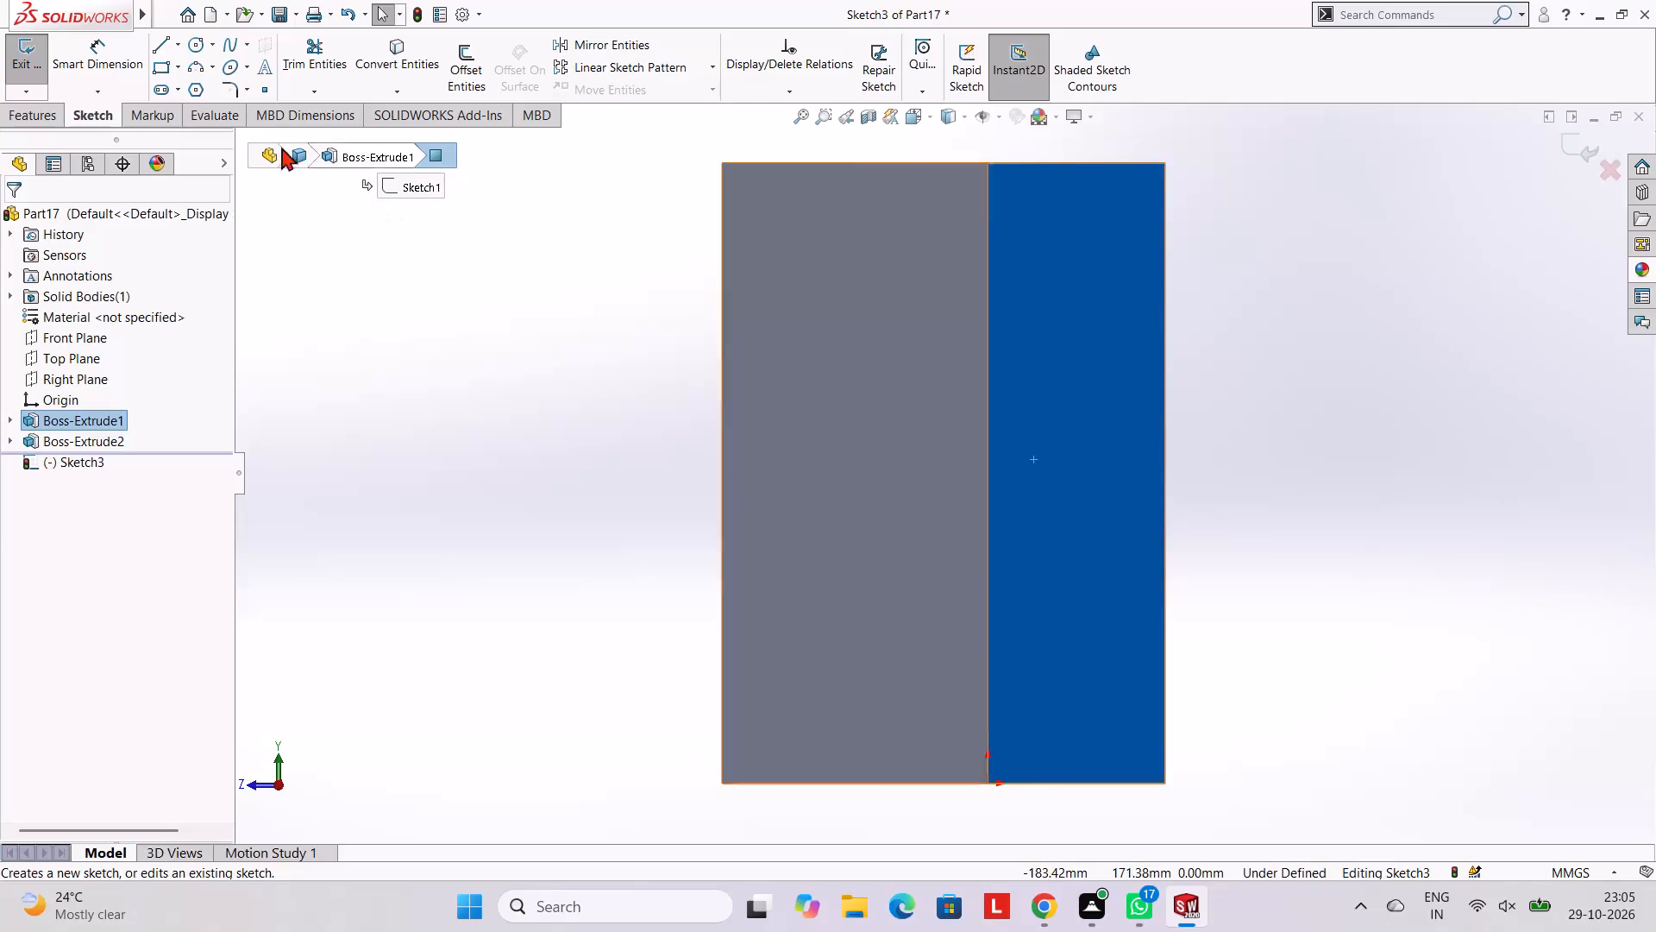
Draw a 50 mm vertical line from the sketch origin upward along the edge between the block and the ridge.
click(154, 39)
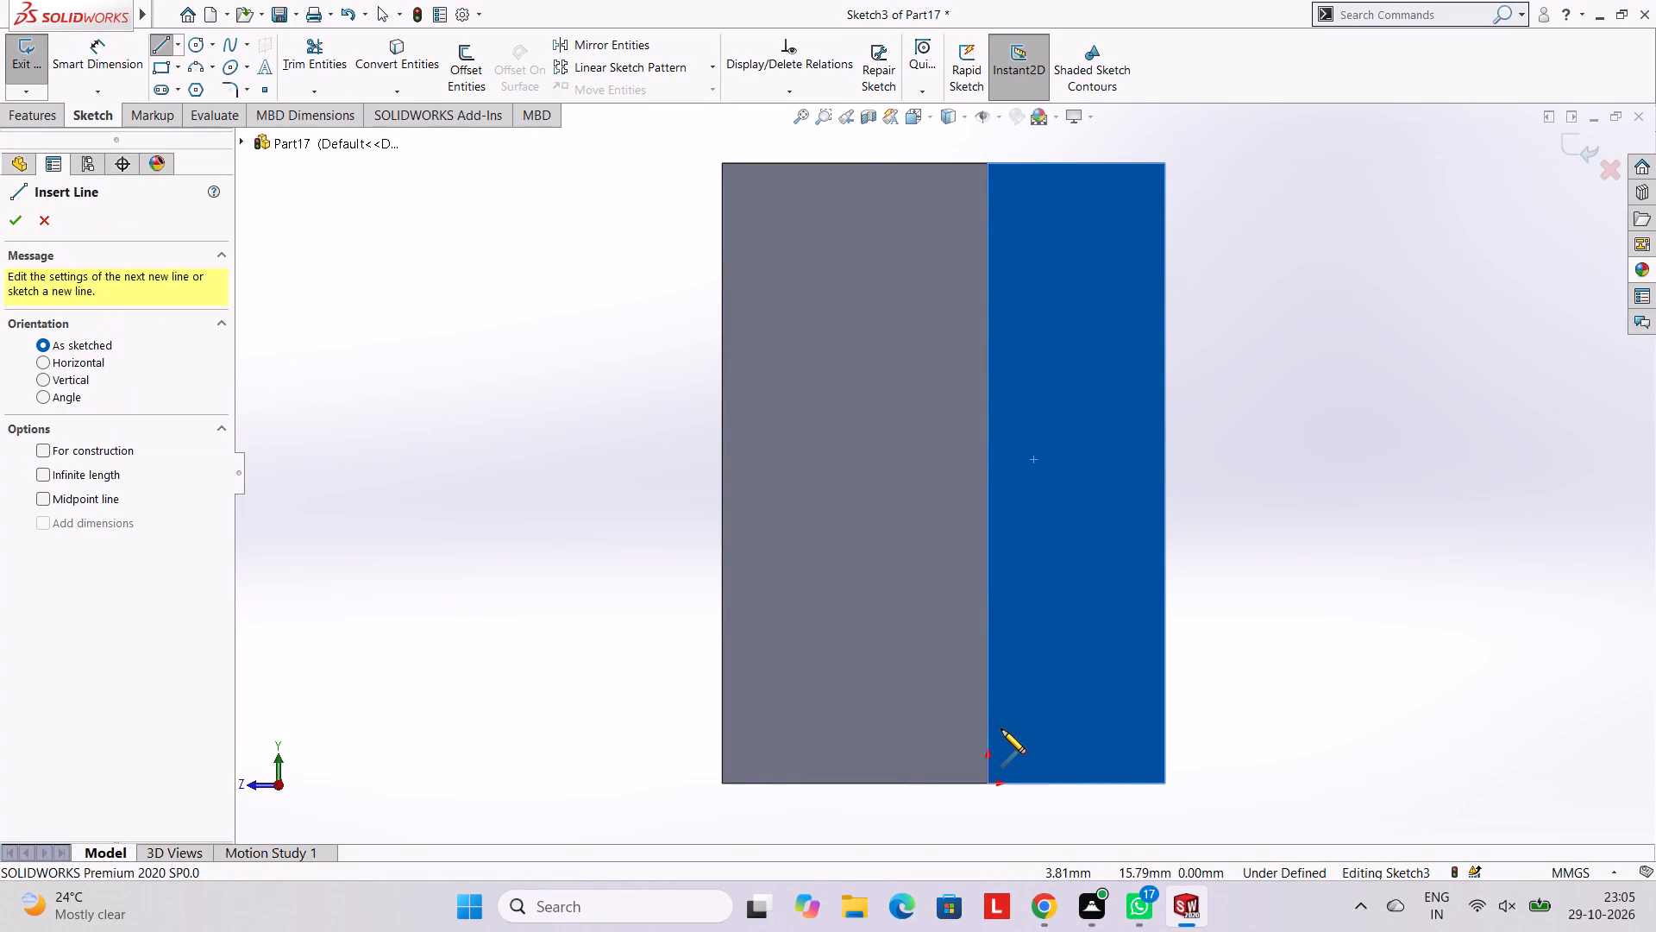
click(985, 784)
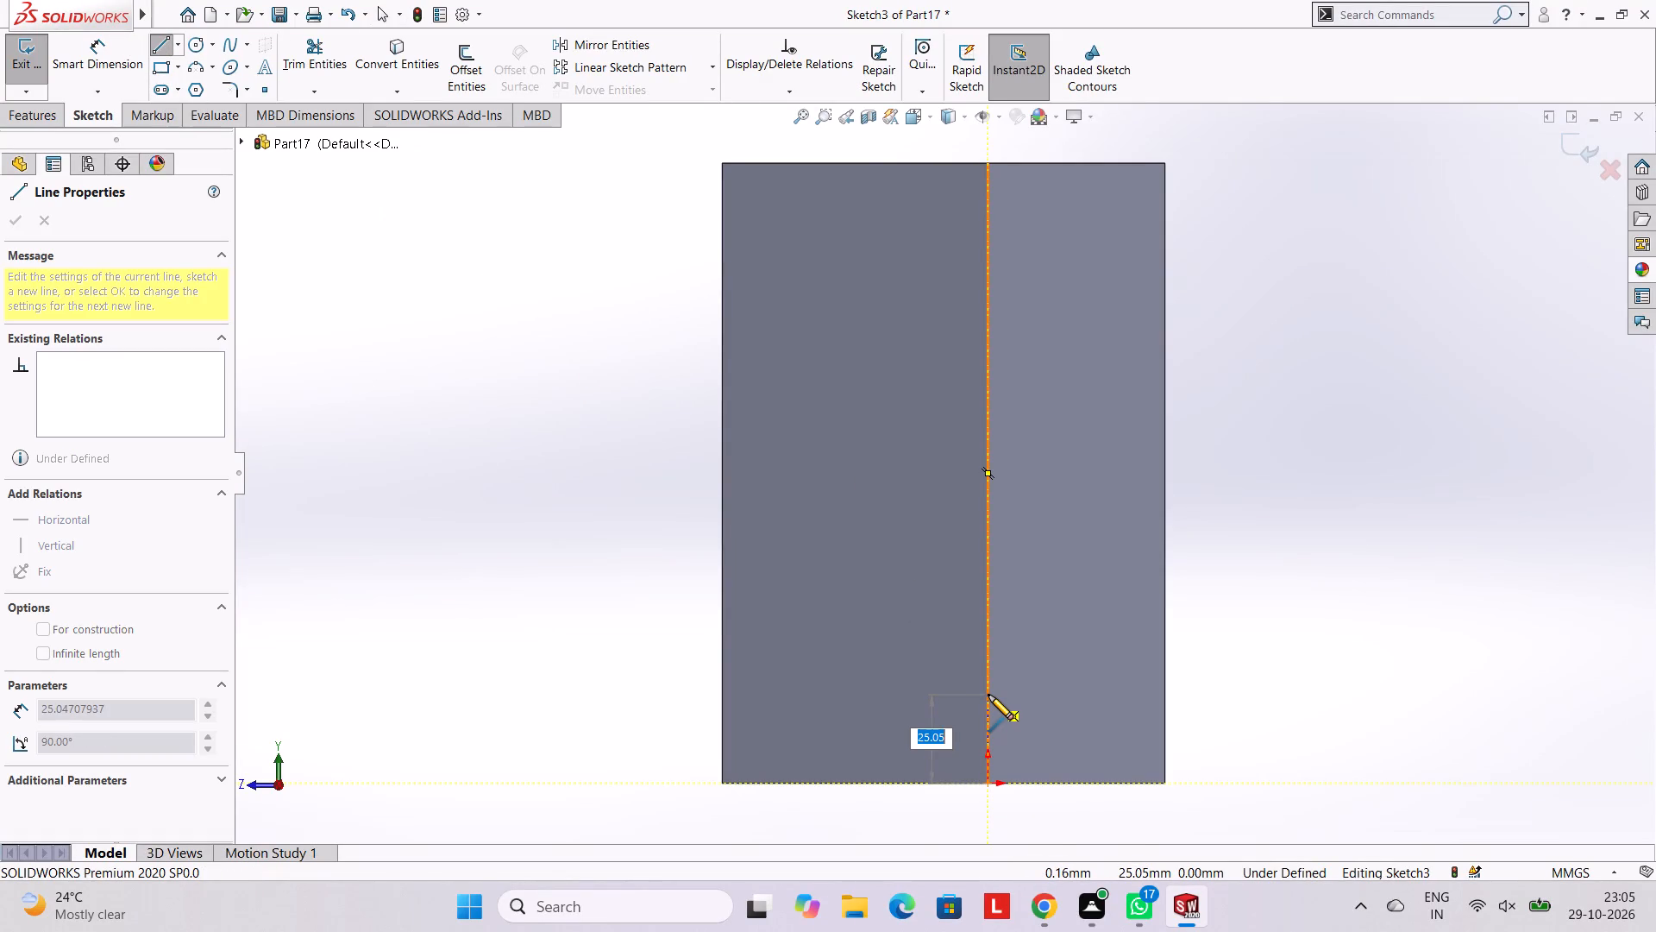
text(50)
key(Return)
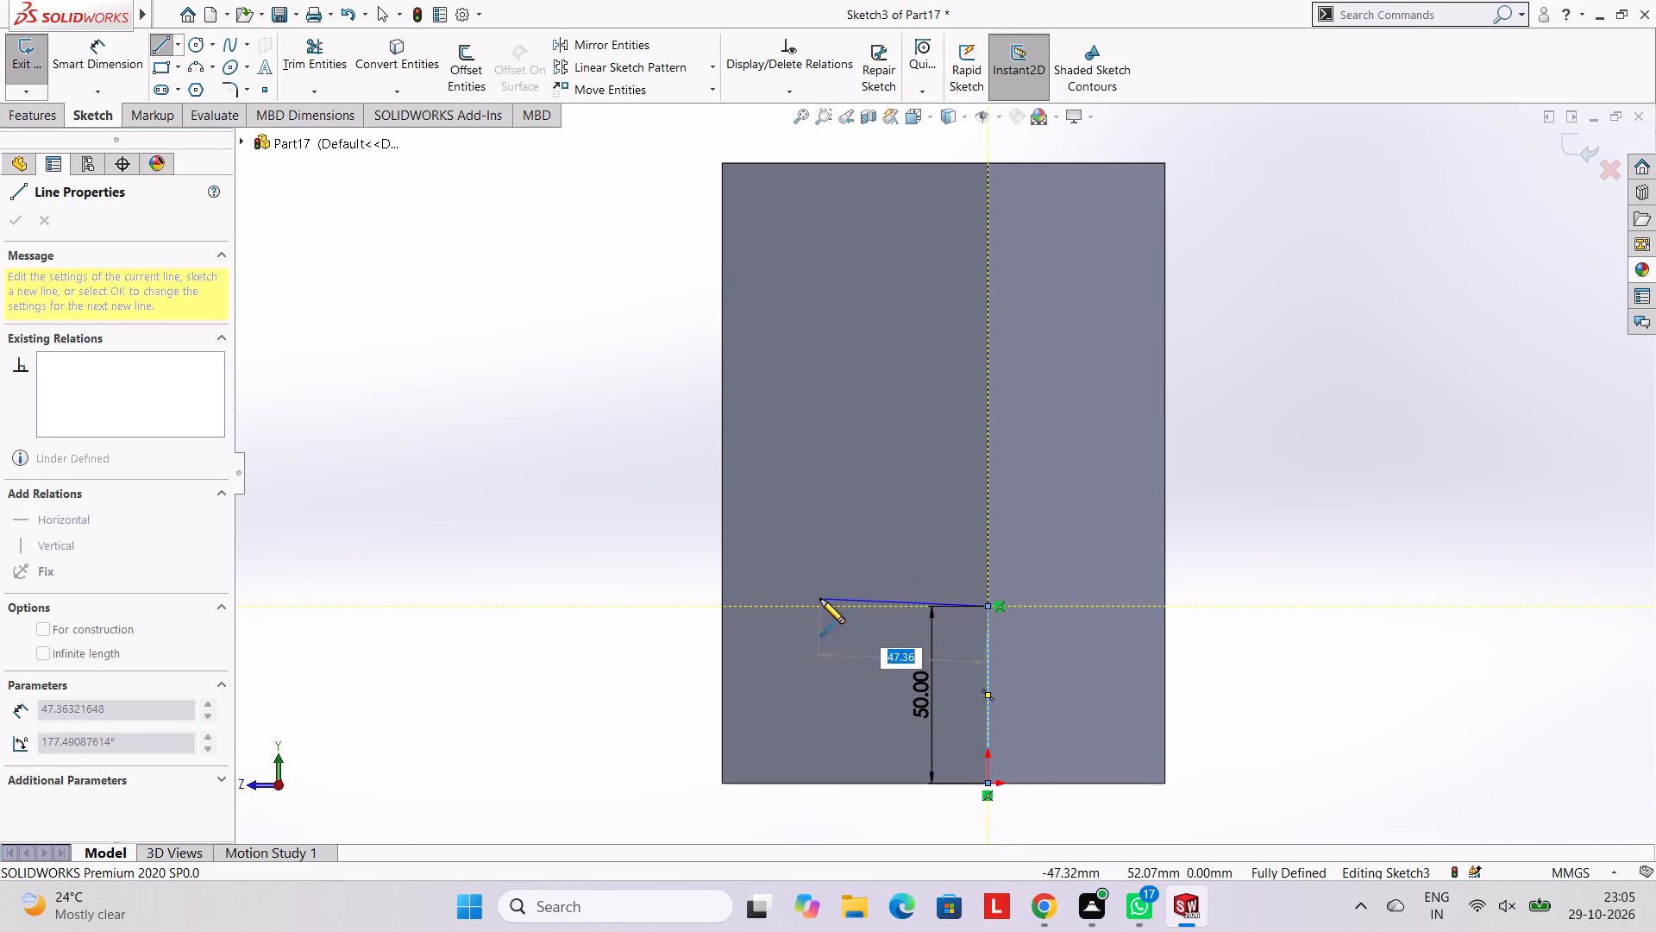
key(Escape)
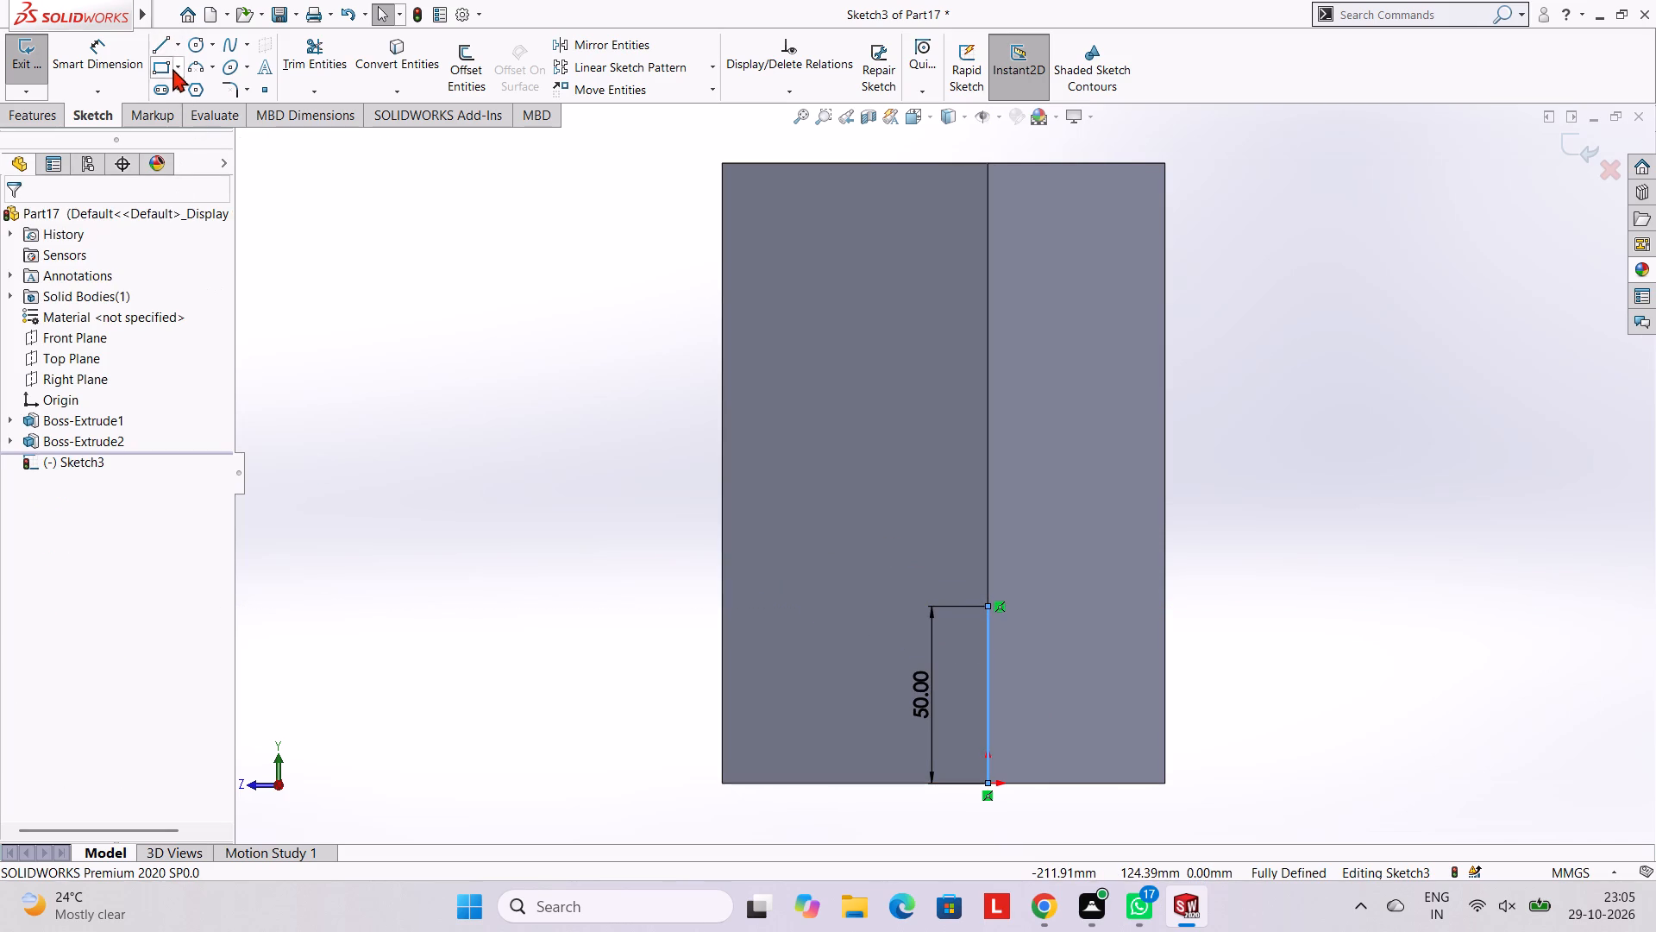
Draw a 100 mm horizontal line from the block's outer edge through the upper end of the 50 mm line.
click(166, 51)
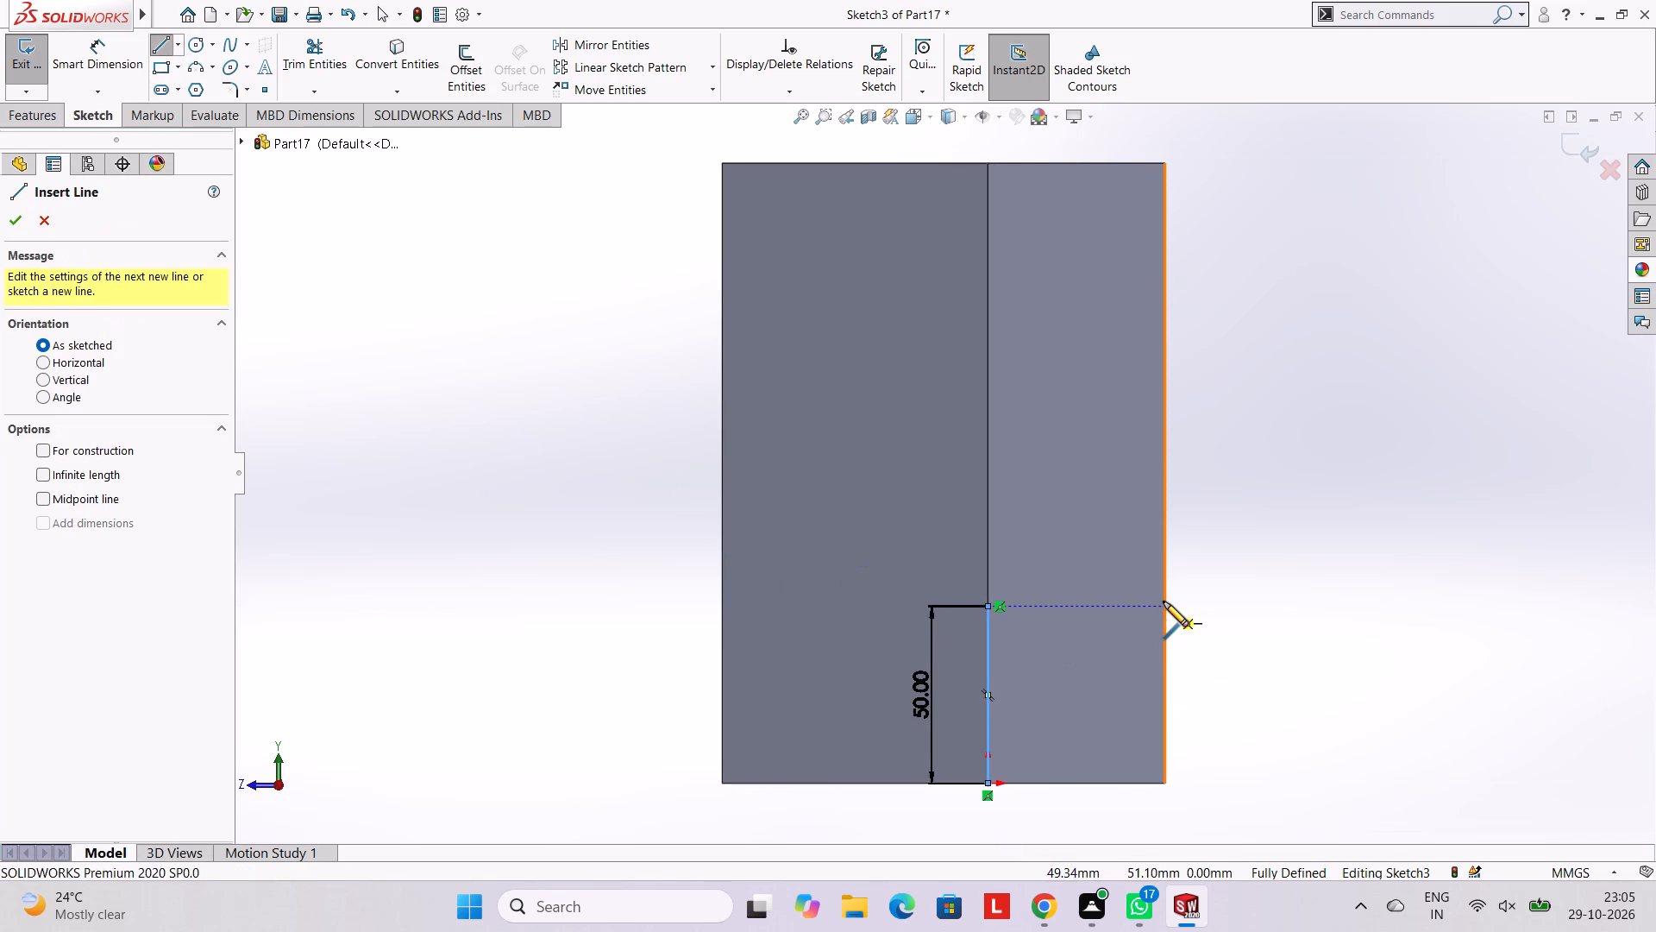
click(1164, 604)
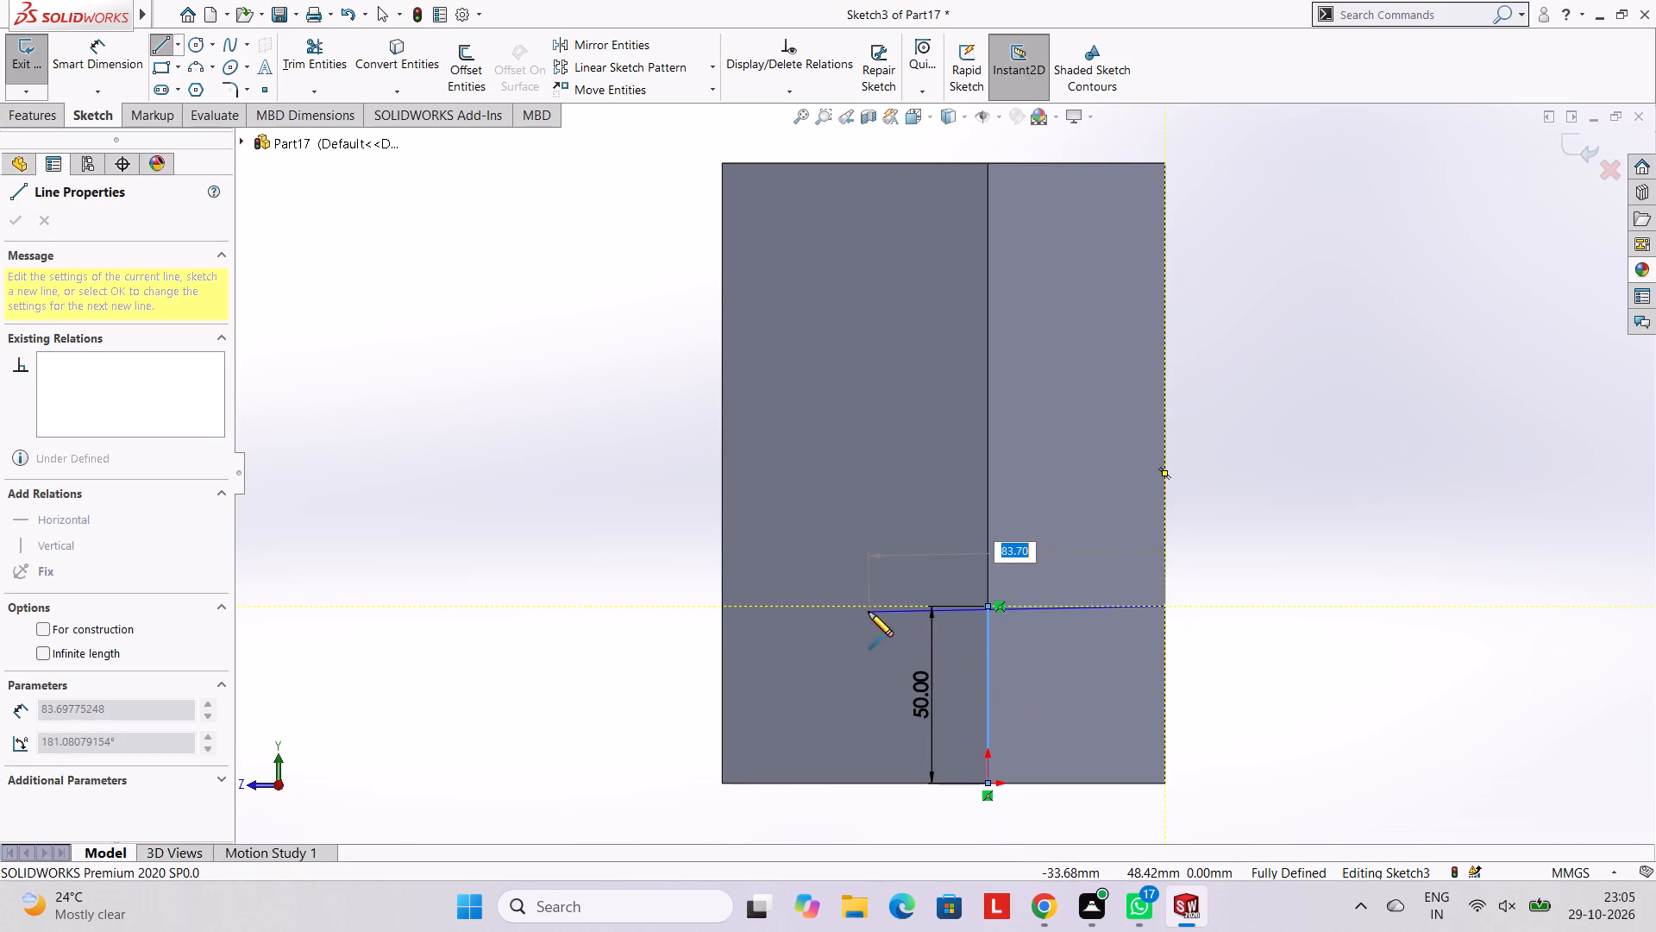
text(100)
key(Return)
key(Escape)
key(Escape)
key(Escape)
key(Escape)
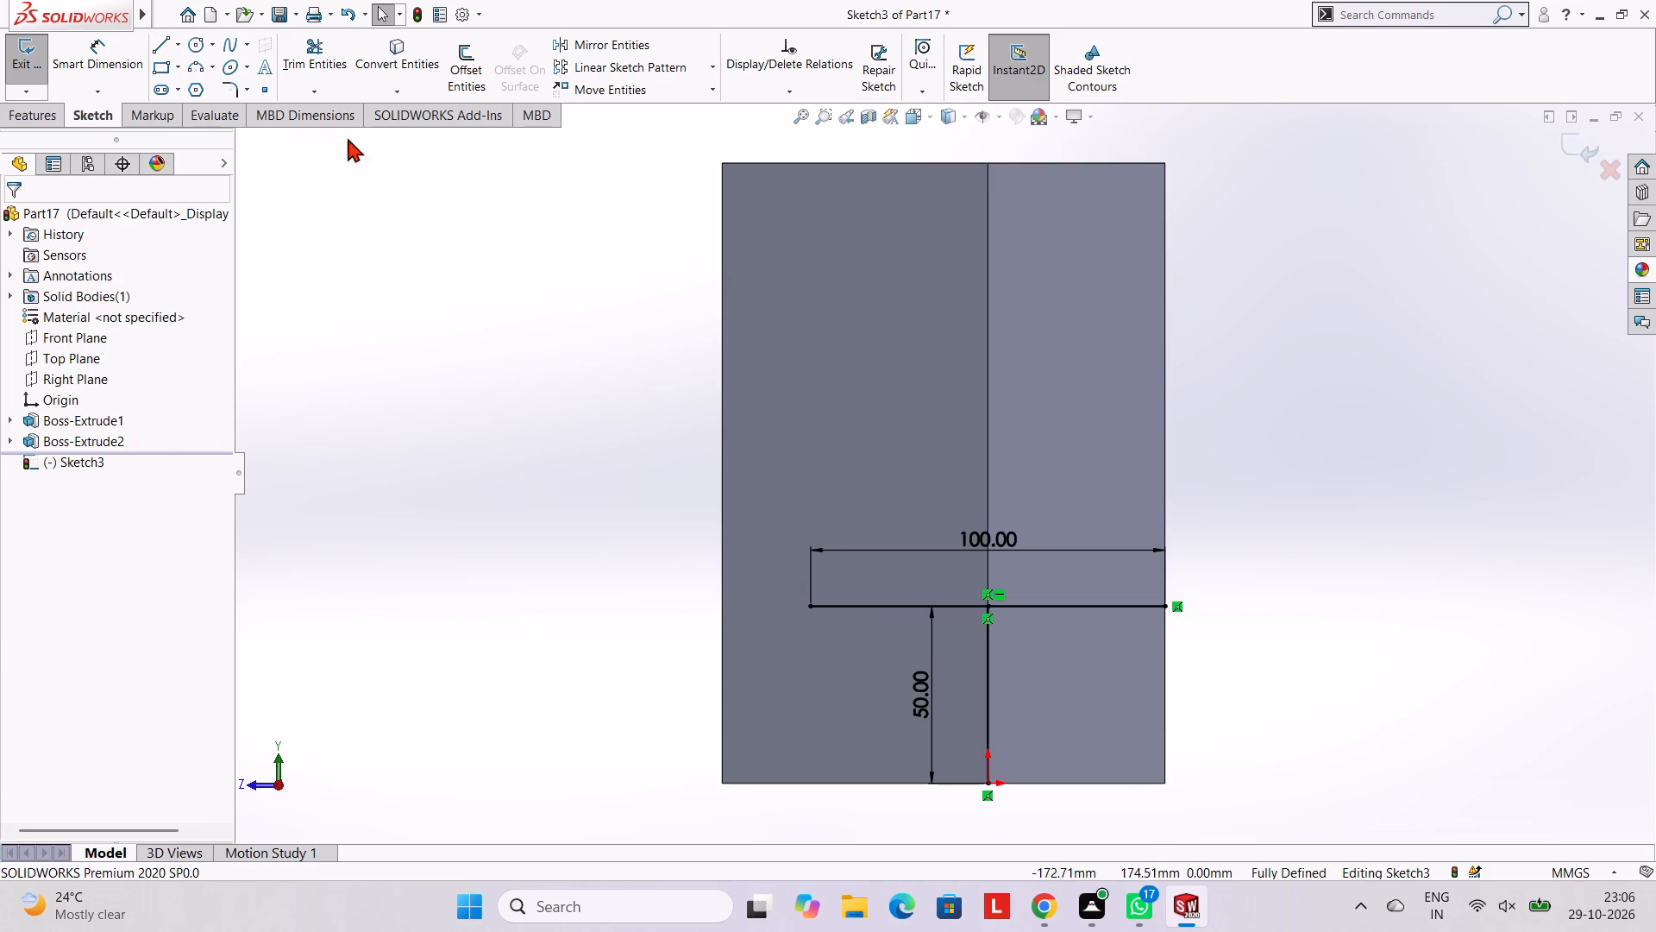
Trim off the part of the horizontal line that lies over the block, accepting the loss of its dimension.
drag(328, 58, 336, 64)
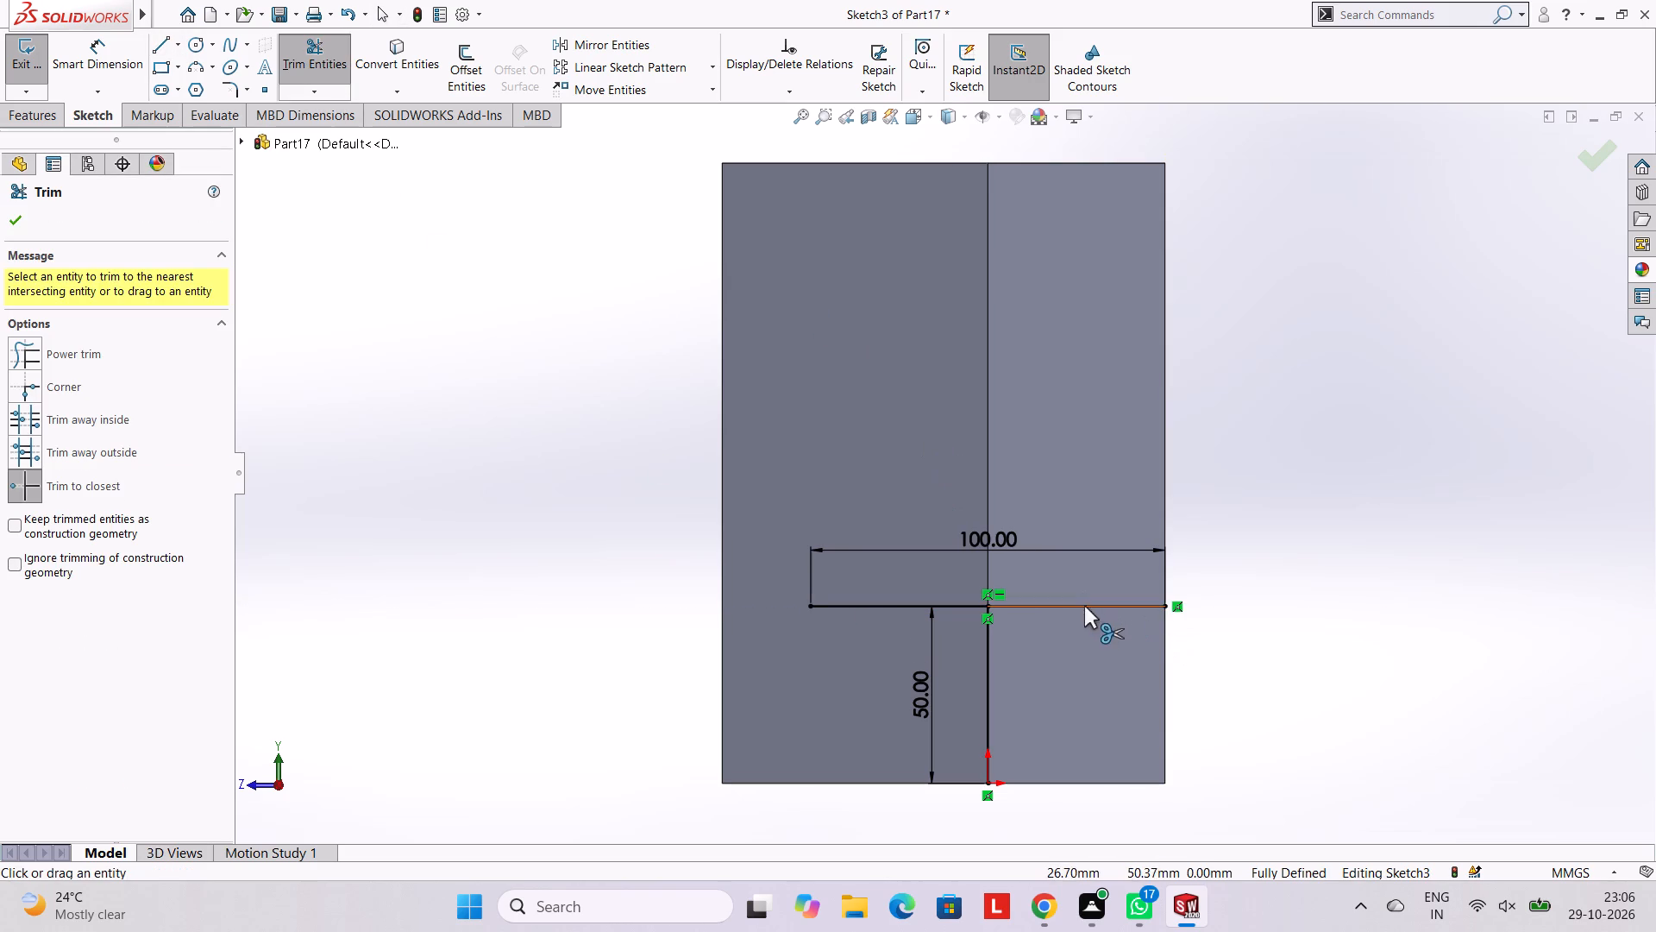
click(1084, 606)
click(874, 456)
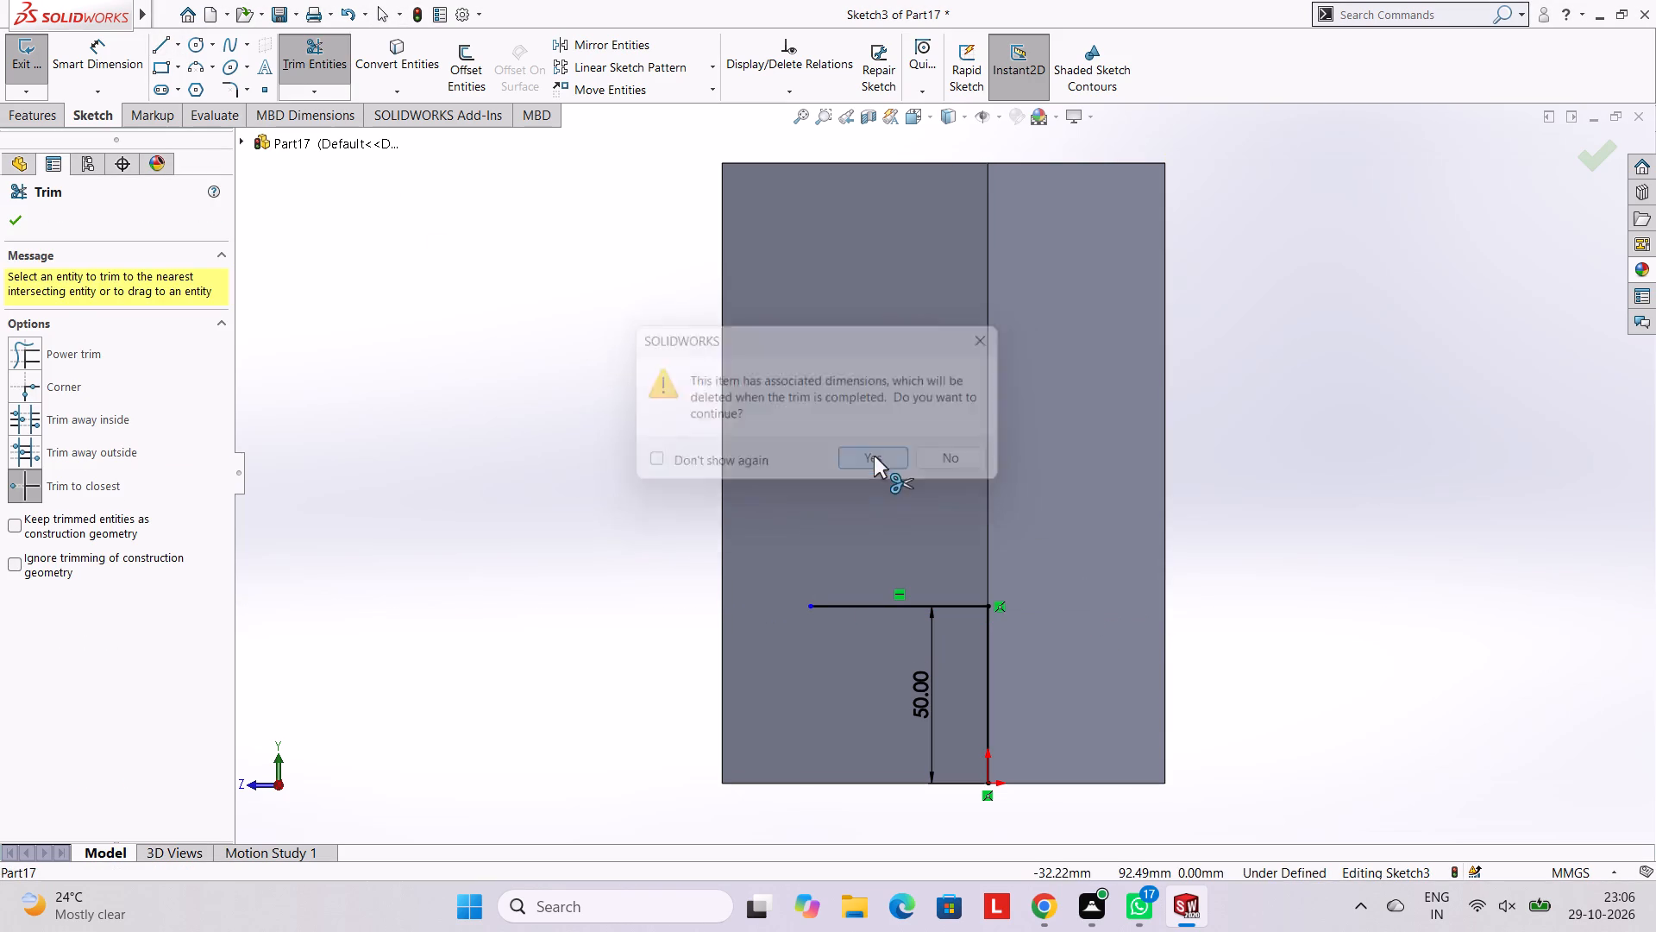
key(Escape)
key(Escape)
Draw a 15 mm vertical line up from the horizontal line's free end and a horizontal line back to the block–ridge edge.
click(154, 46)
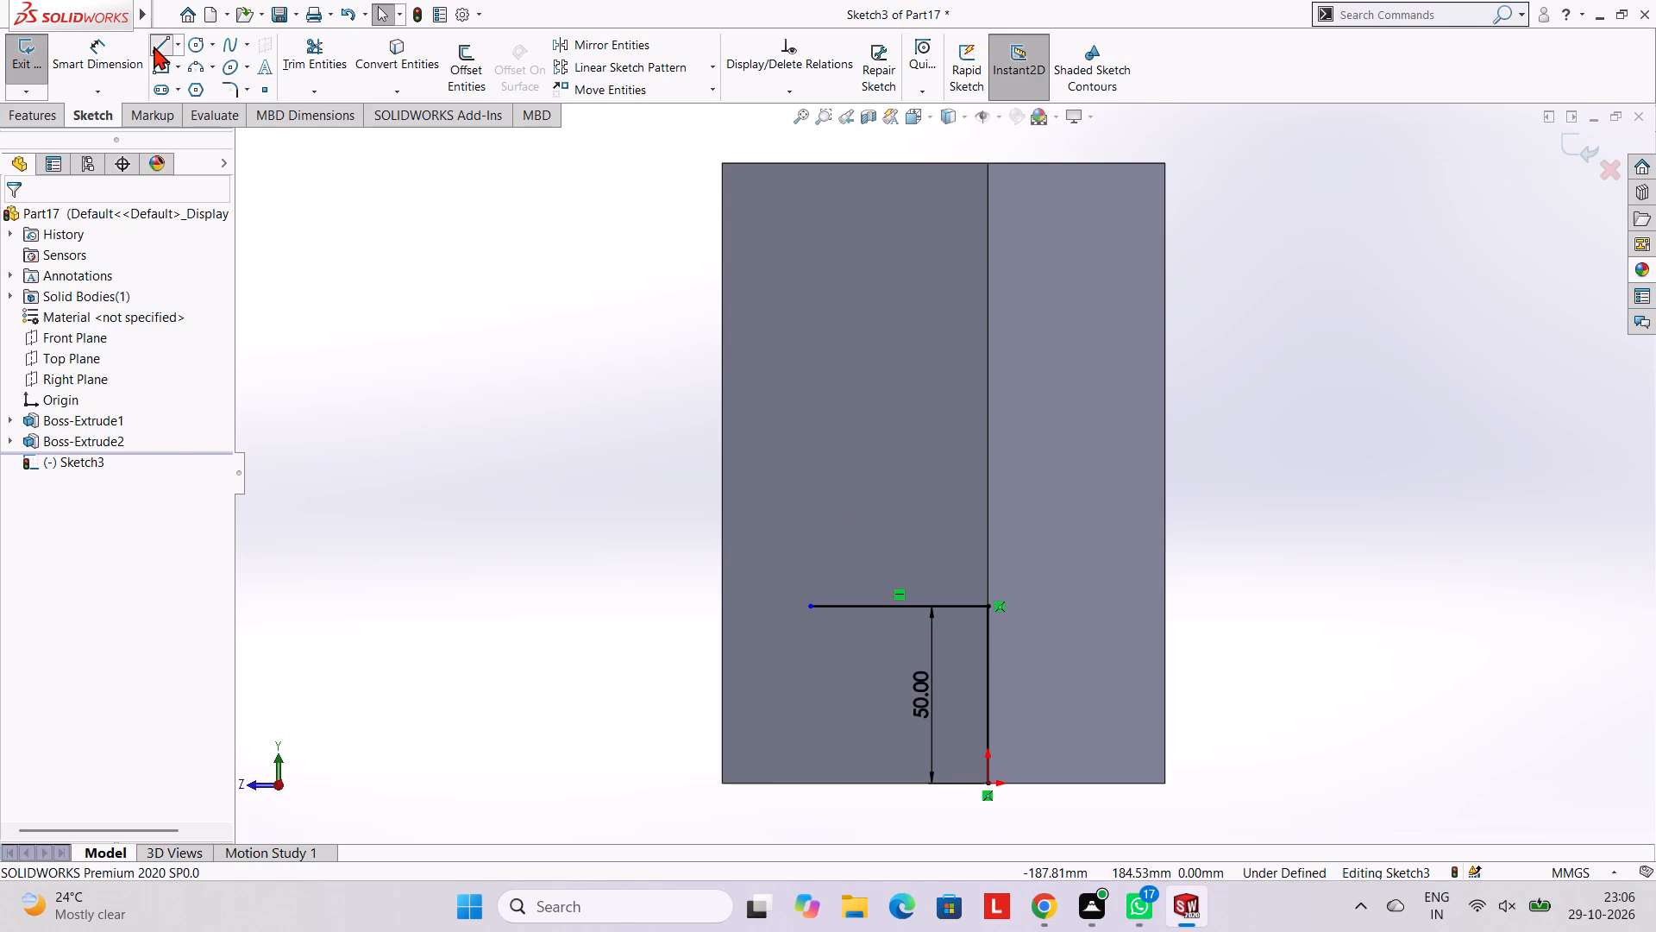
click(808, 605)
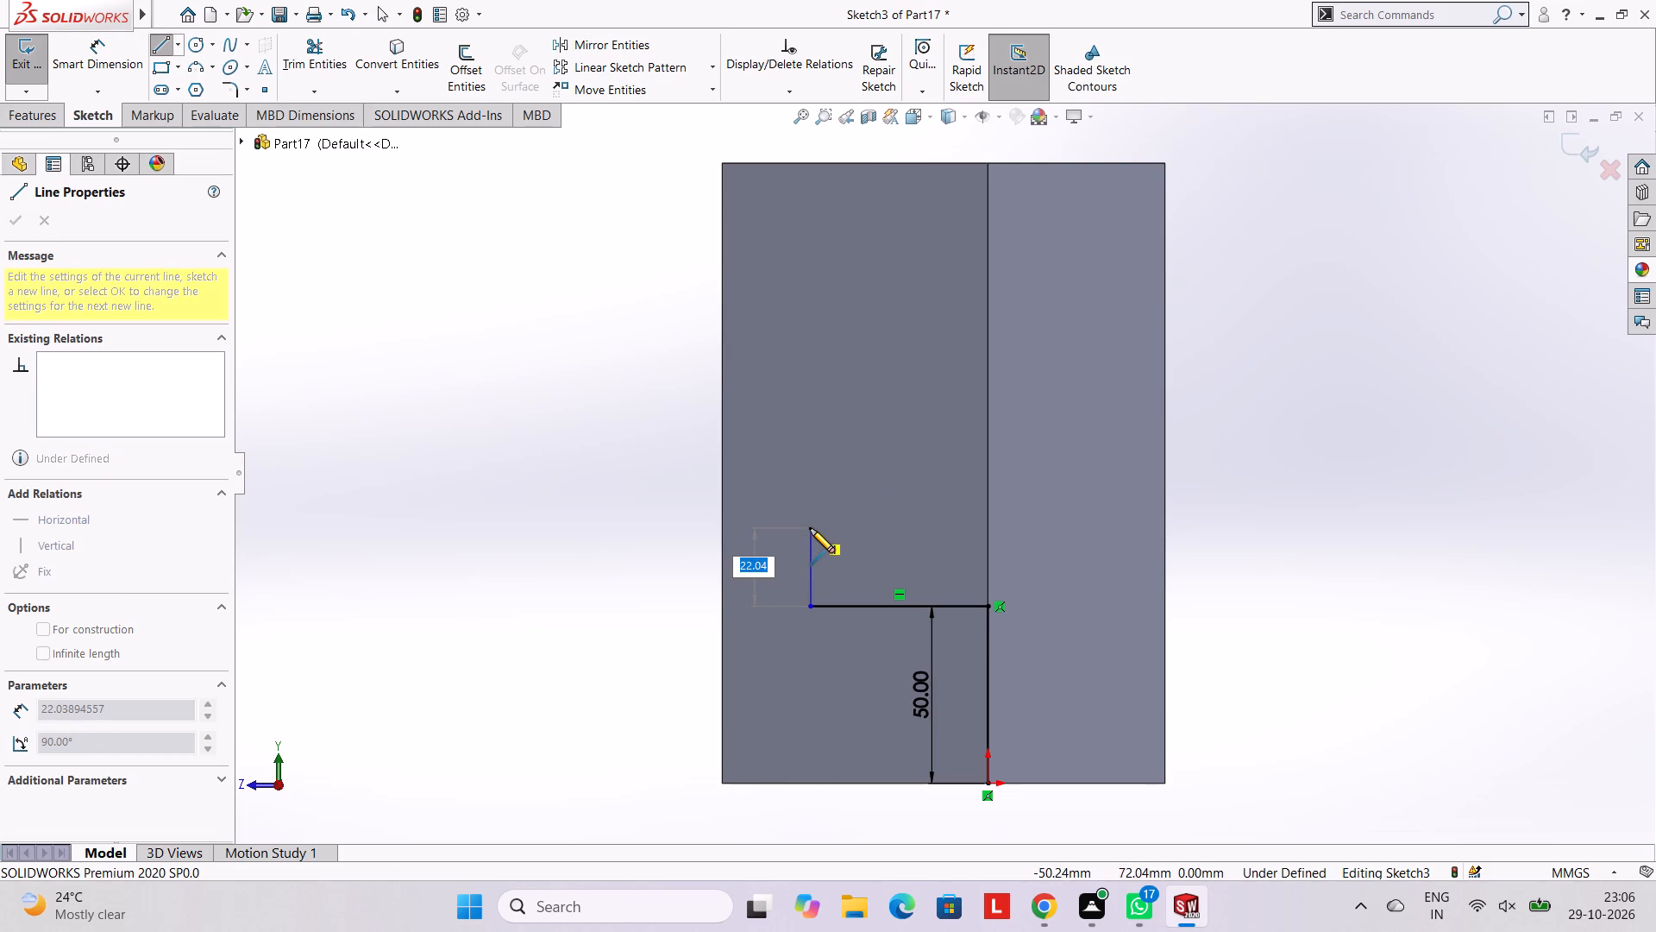
text(15)
key(Return)
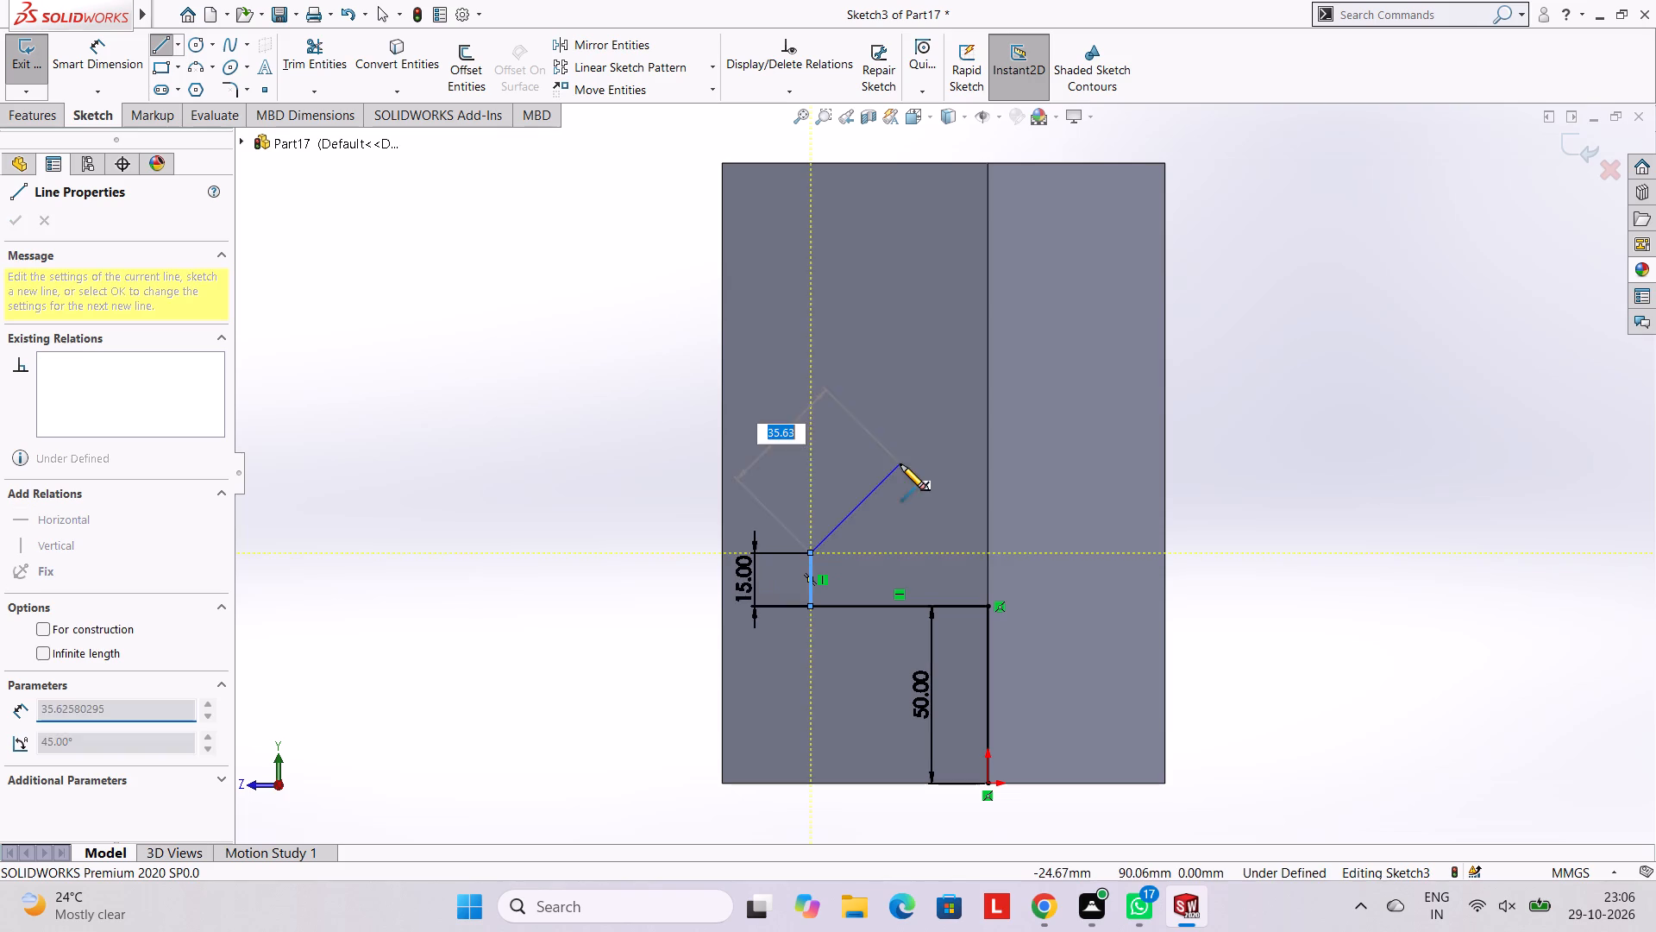
click(988, 555)
key(Escape)
key(Escape)
key(Escape)
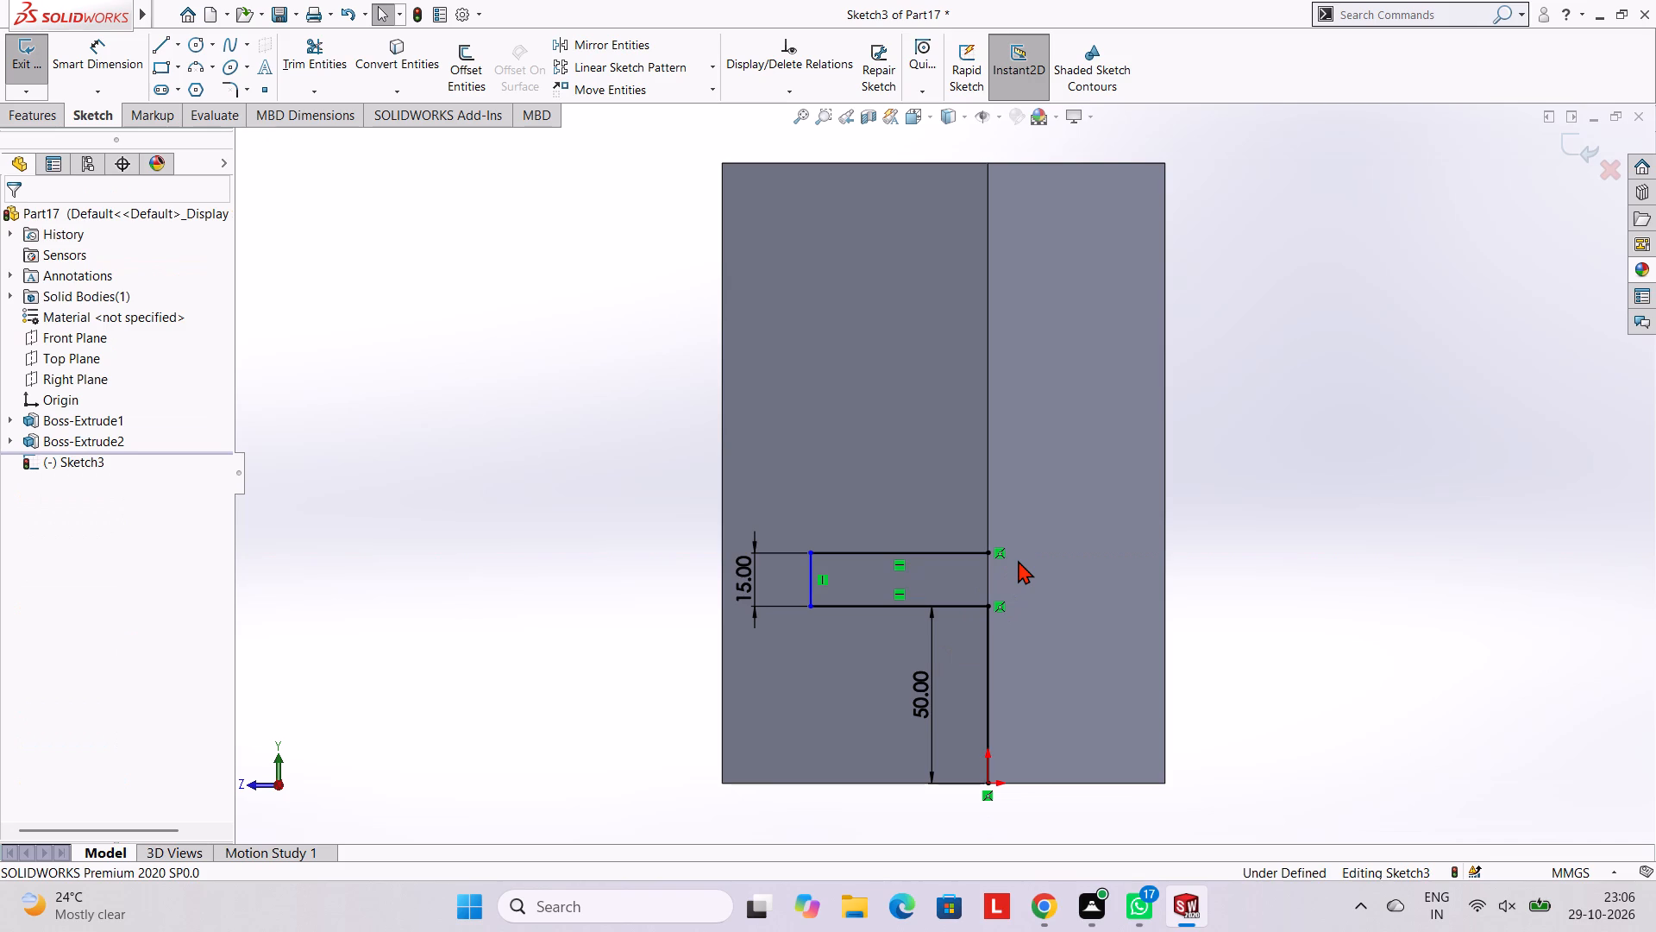
Draw a 50 mm vertical line downward from the upper end of the block–ridge edge.
click(154, 49)
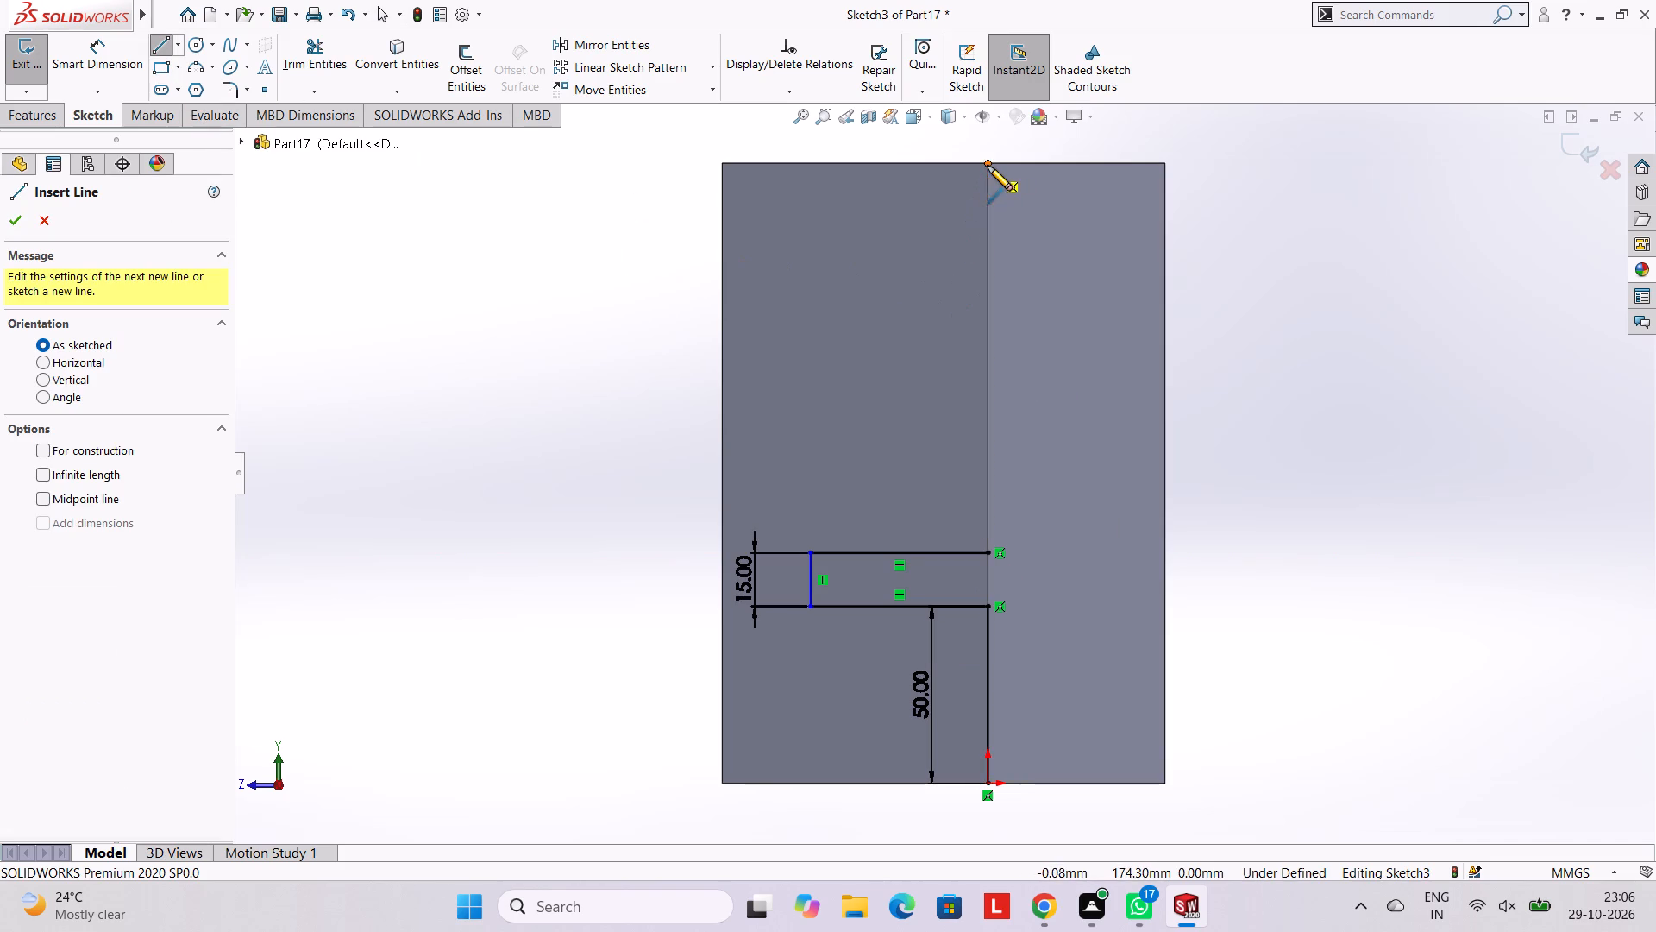
click(988, 166)
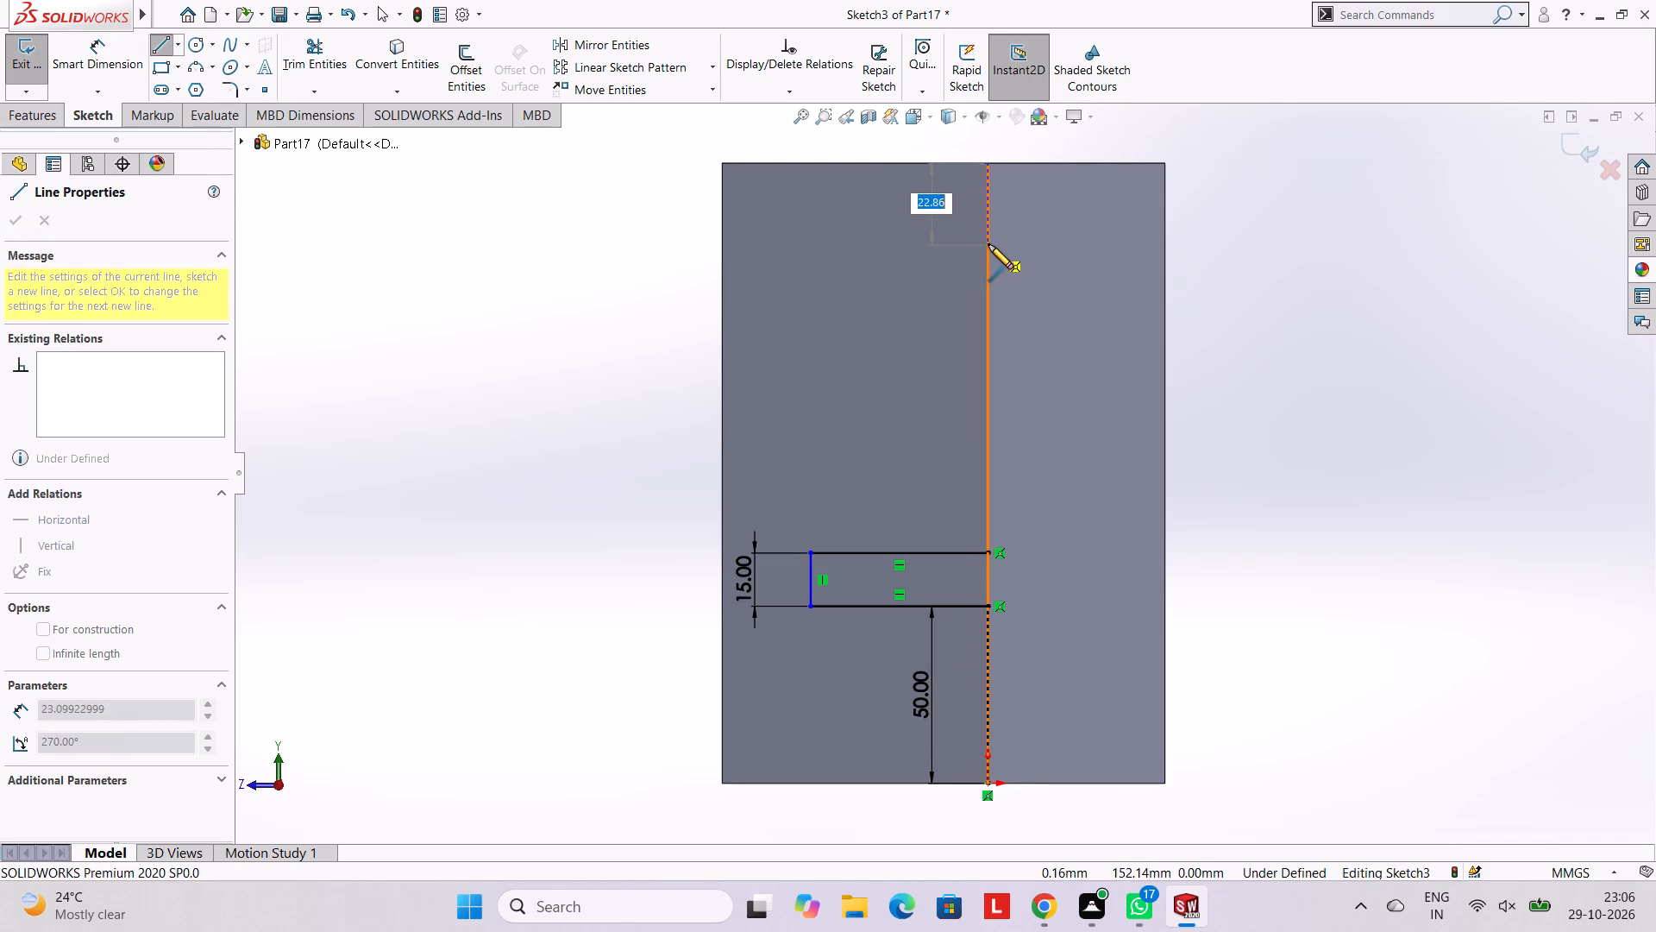
text(50)
key(Return)
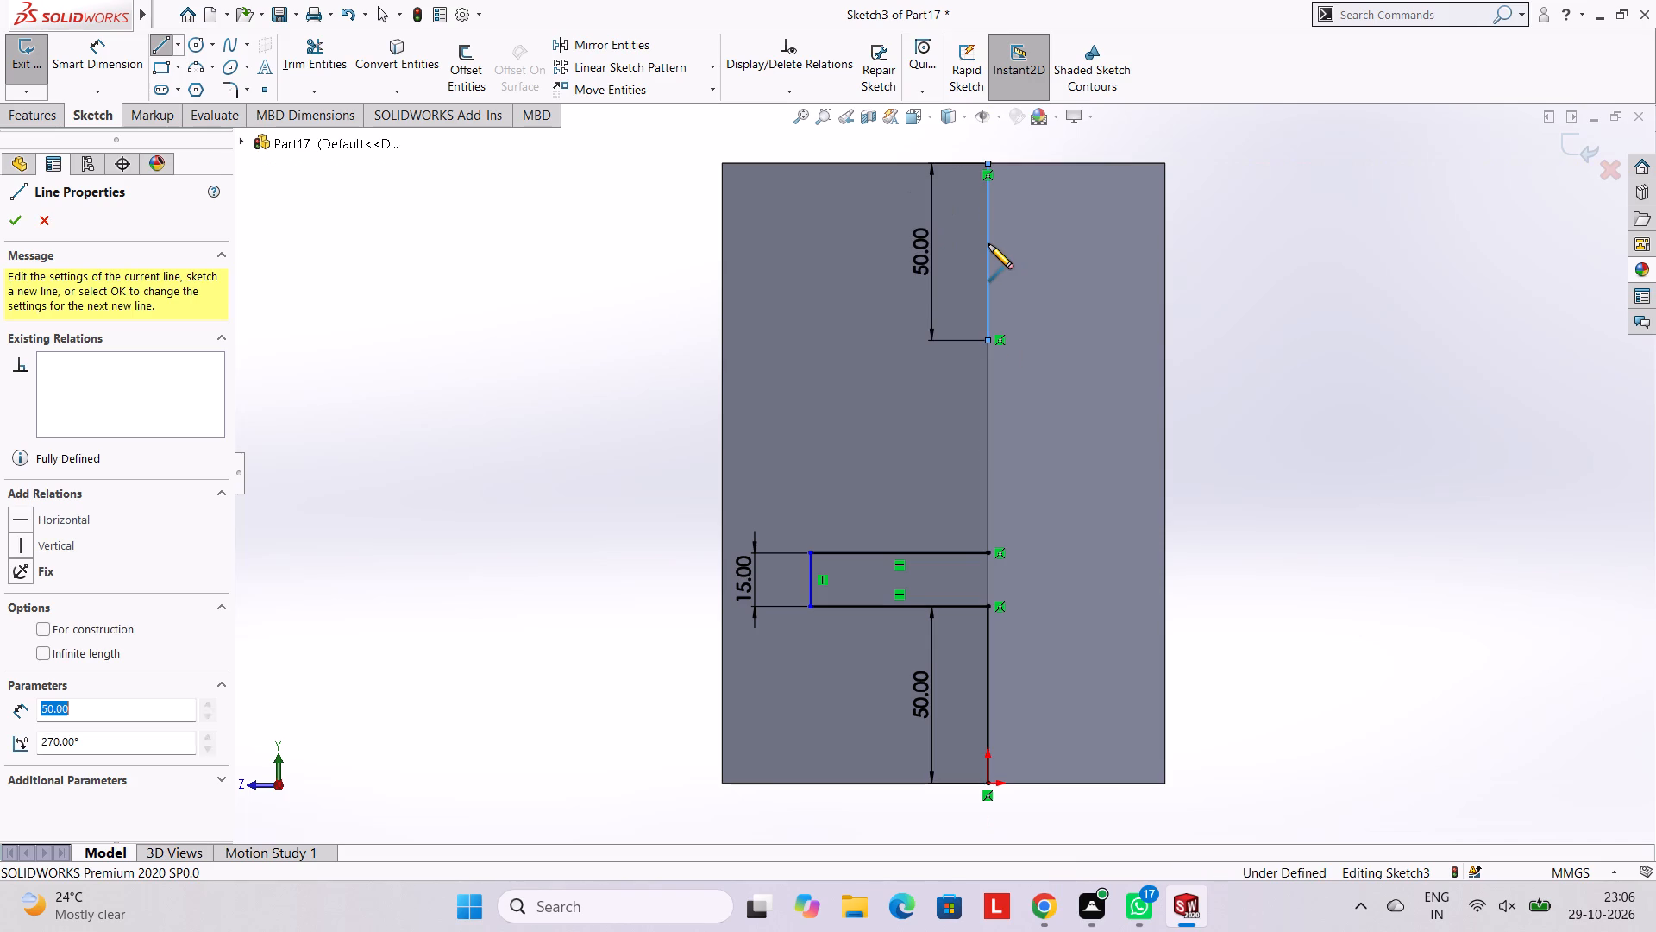
Outline the upper arm with a 50 mm horizontal line, a 15 mm line downward and a horizontal line back to the edge.
click(806, 339)
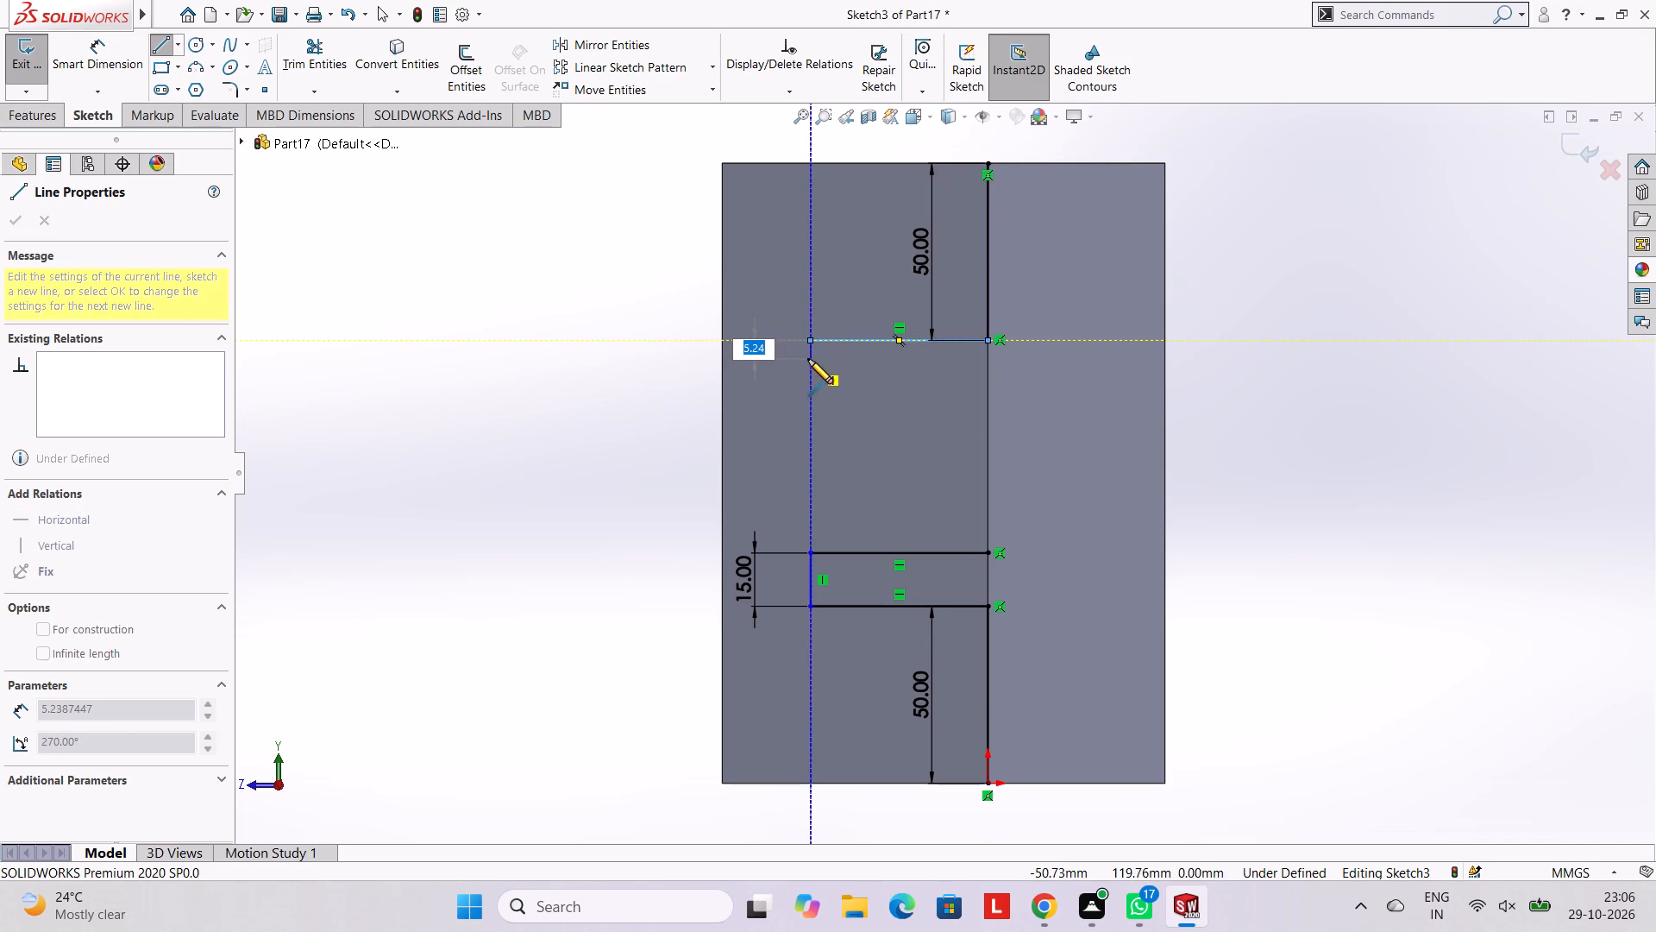
text(15)
key(Return)
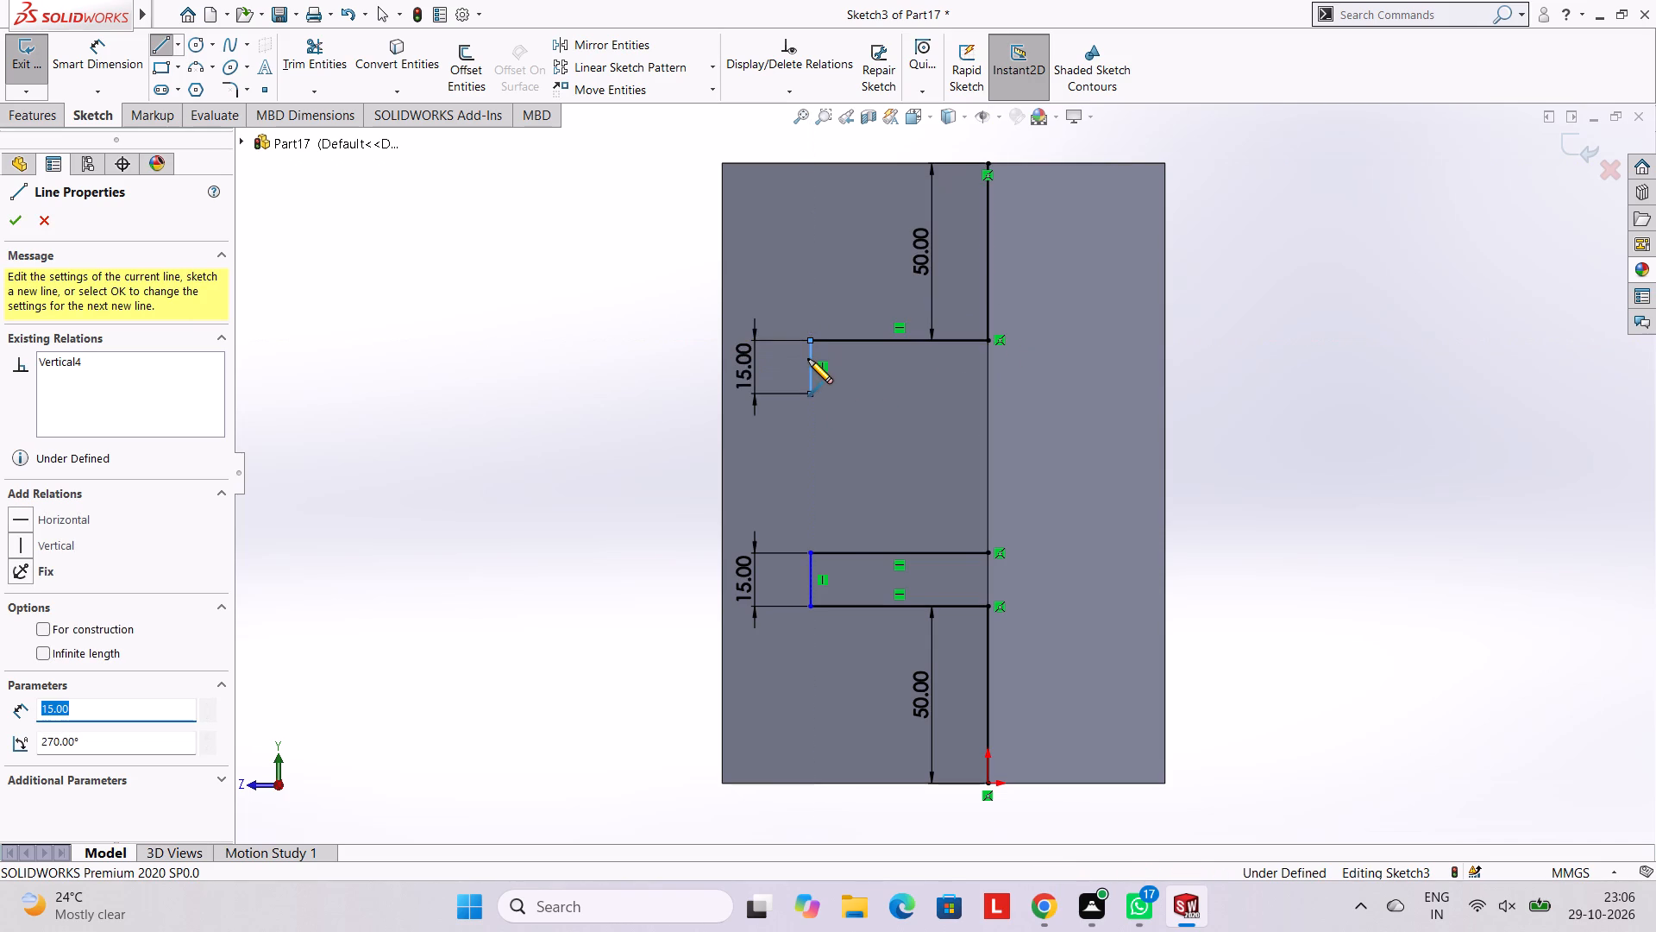
click(986, 394)
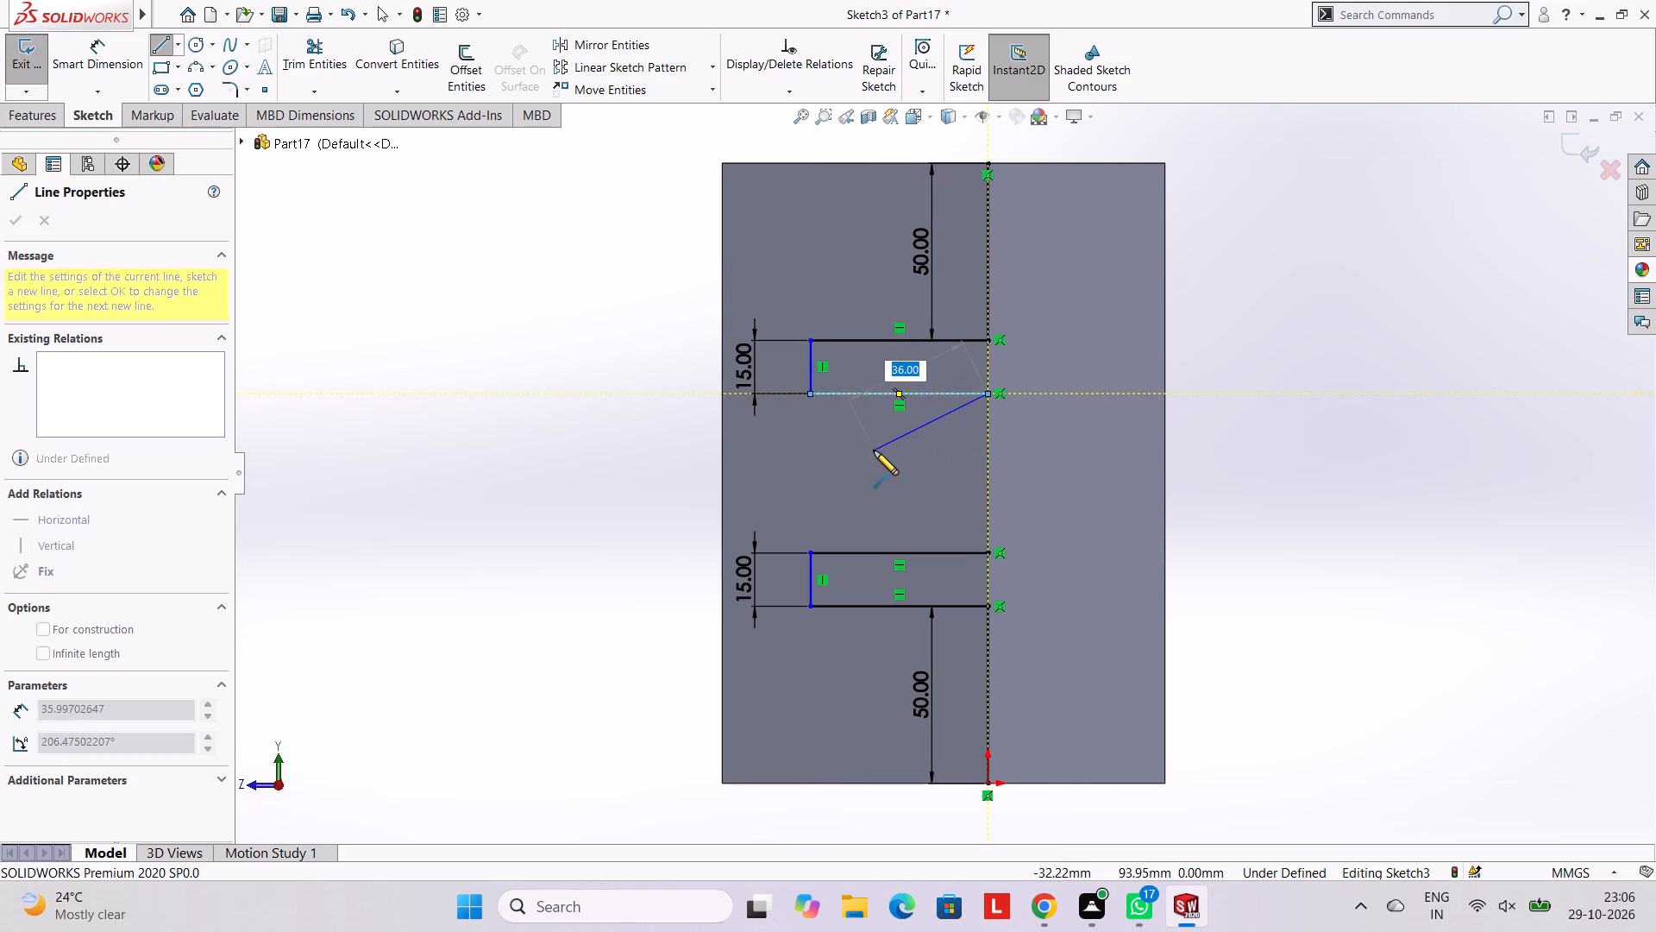
key(Escape)
Draw a 15 mm horizontal line from the lower arm's bottom corner on the edge and a 60 mm vertical line up to the upper arm.
click(154, 53)
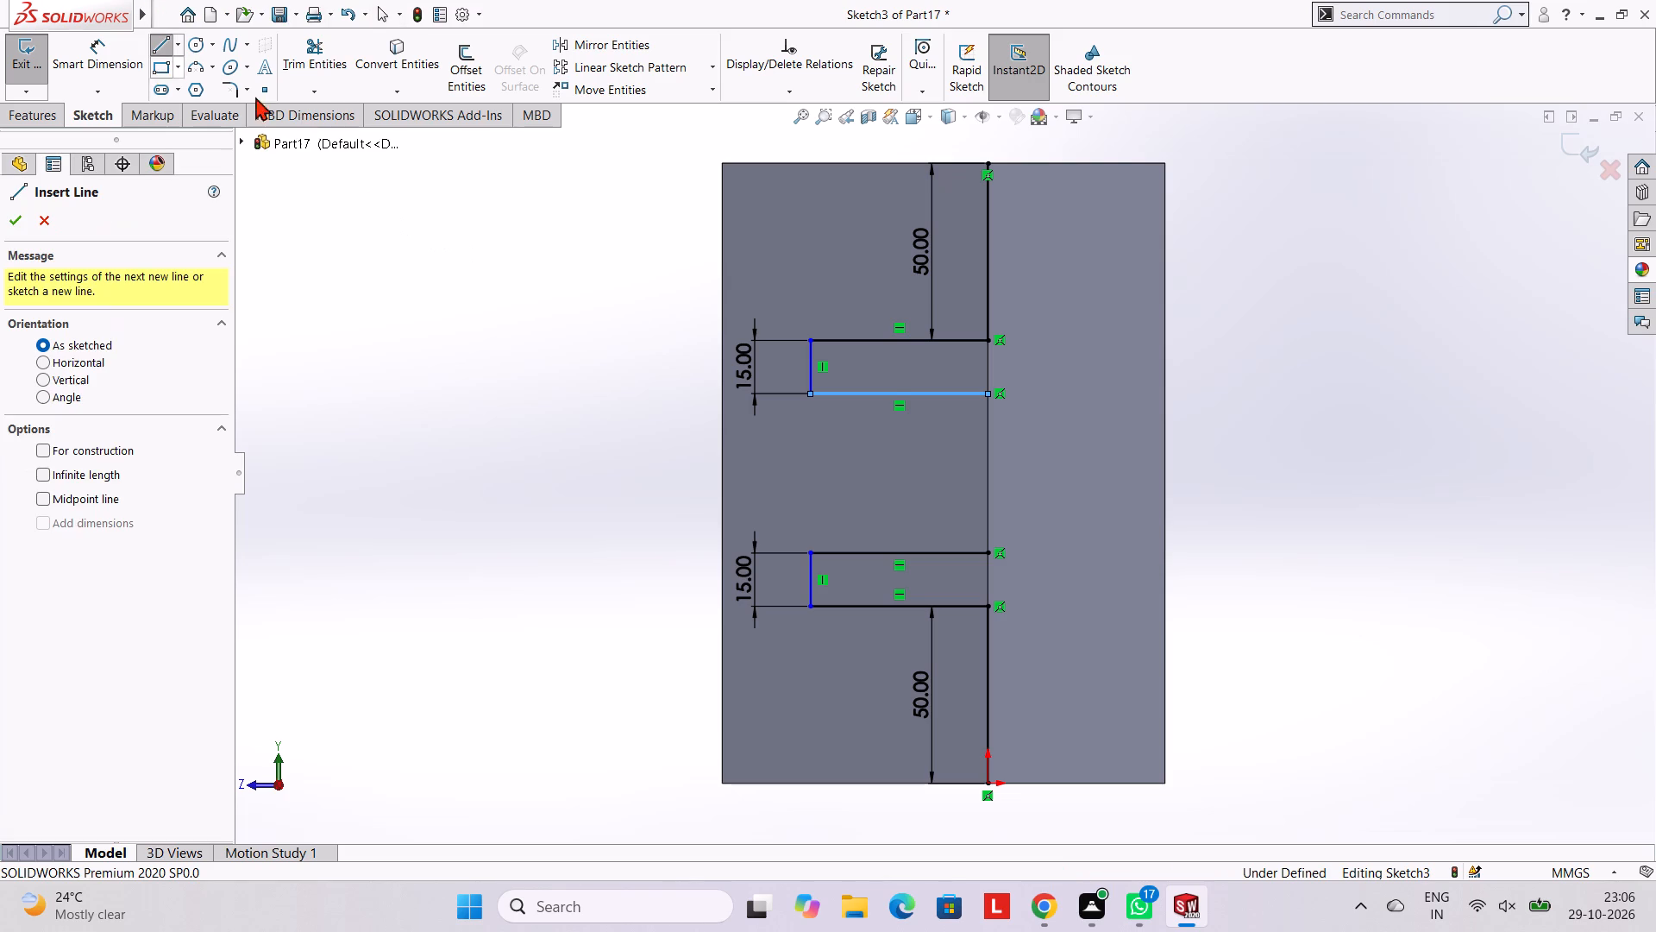
click(990, 604)
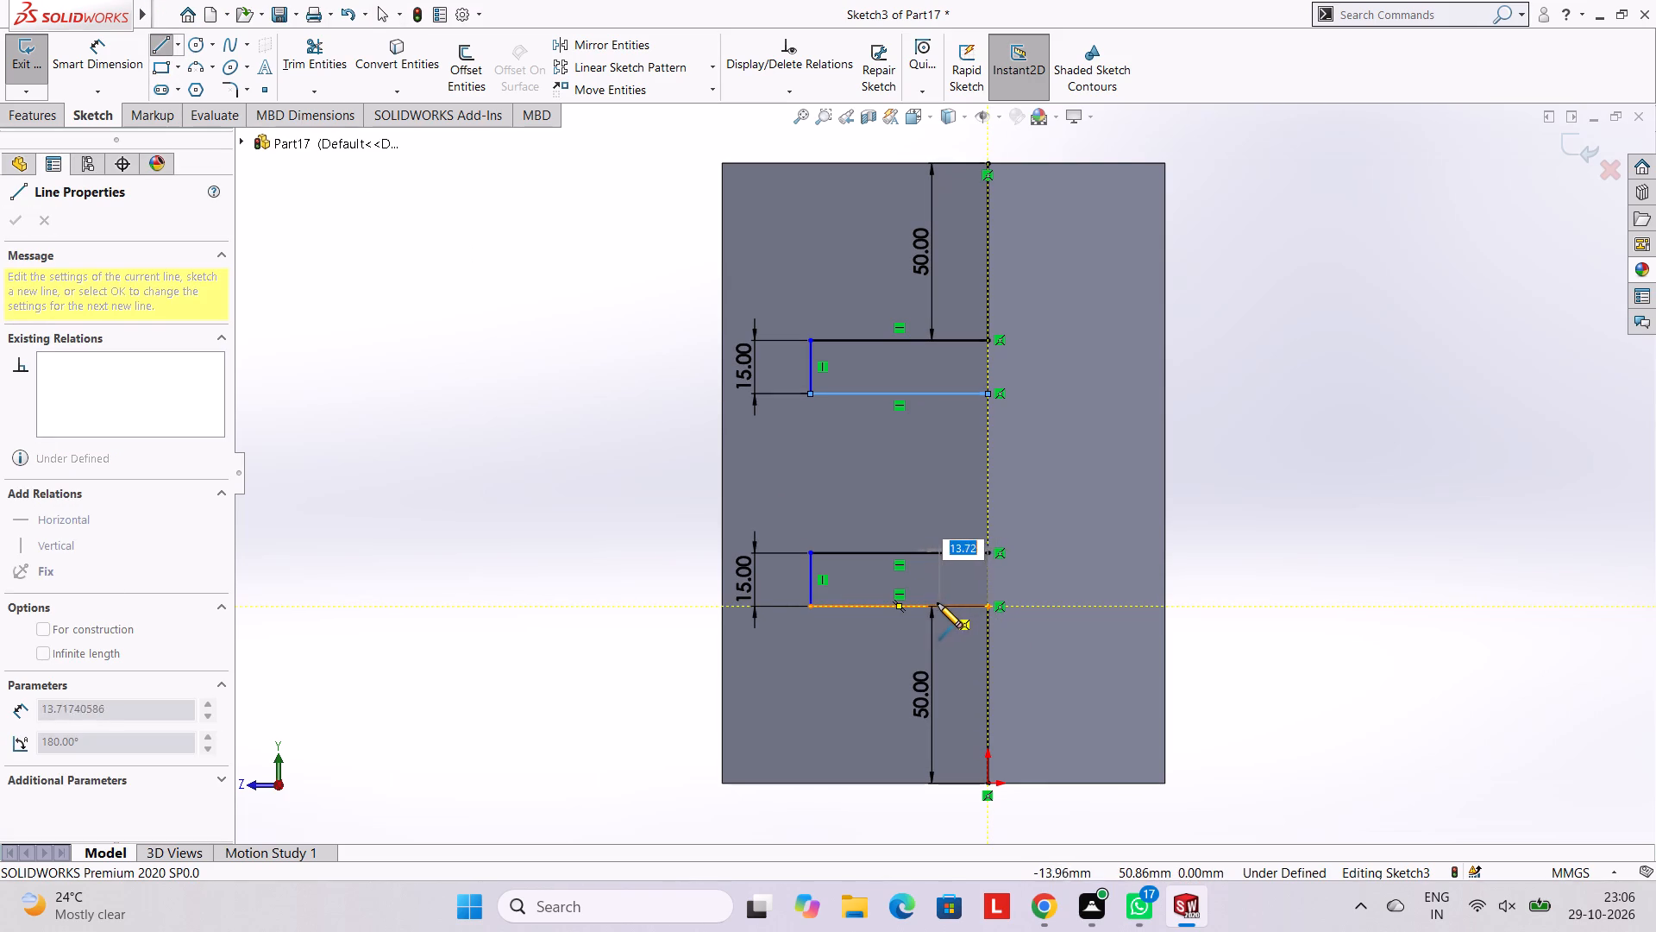
text(15)
key(Return)
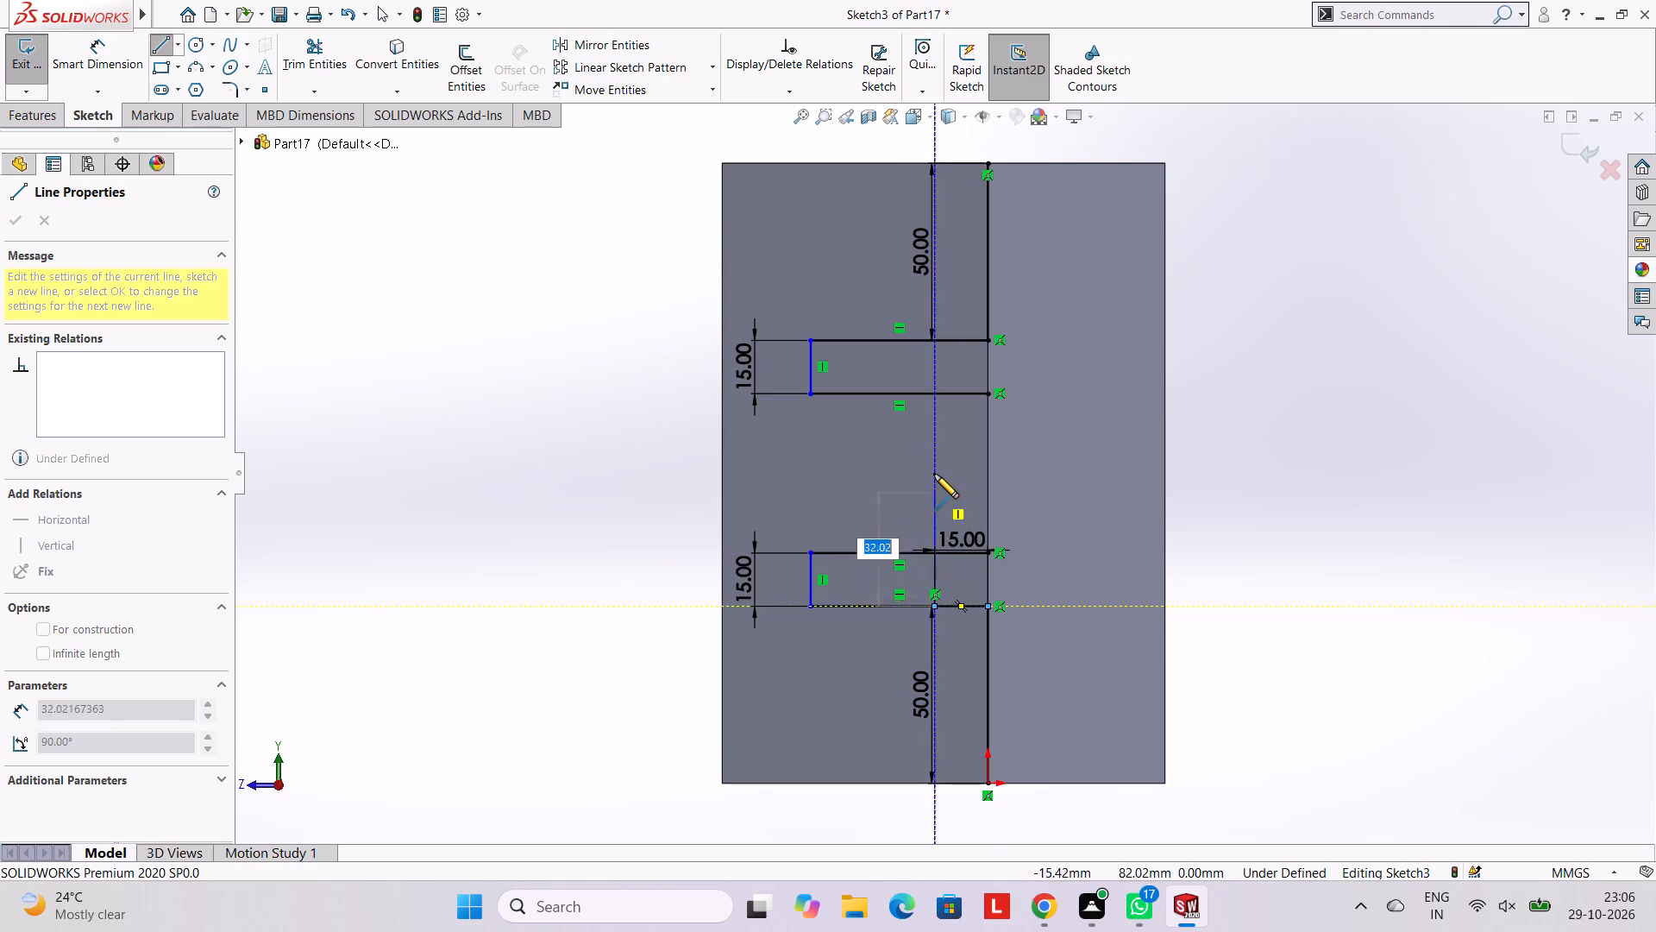
click(930, 394)
key(Escape)
key(Escape)
key(Escape)
Trim the inner arm lines between the connecting vertical and the edge, and the vertical's portion inside the lower arm.
click(323, 45)
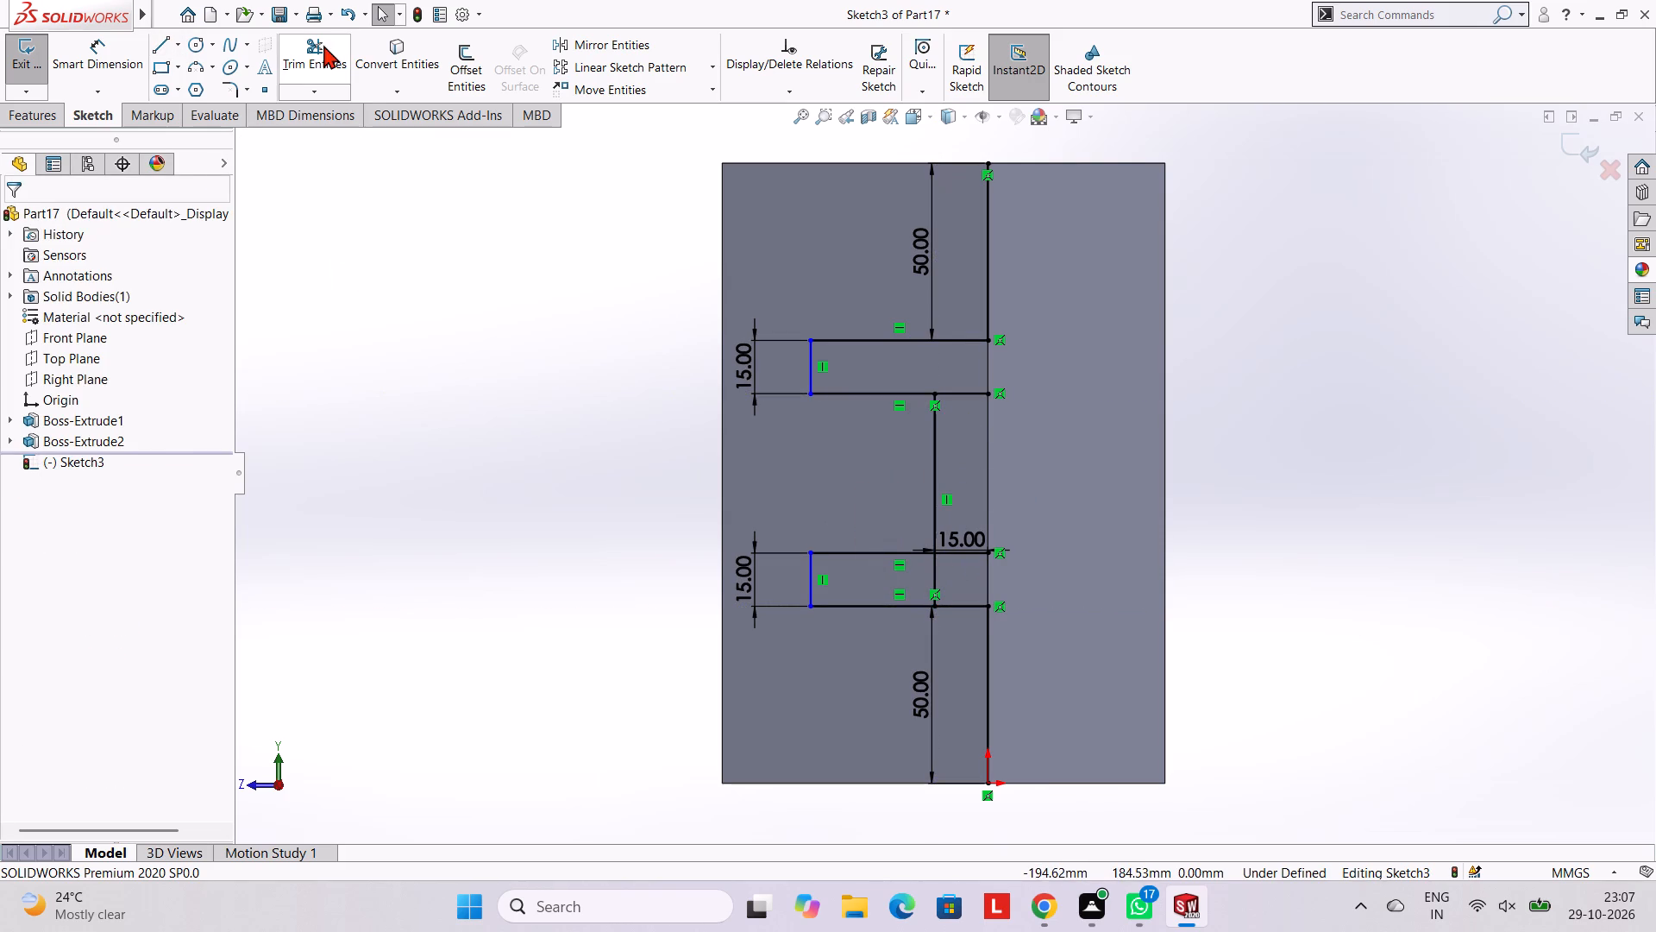
click(965, 394)
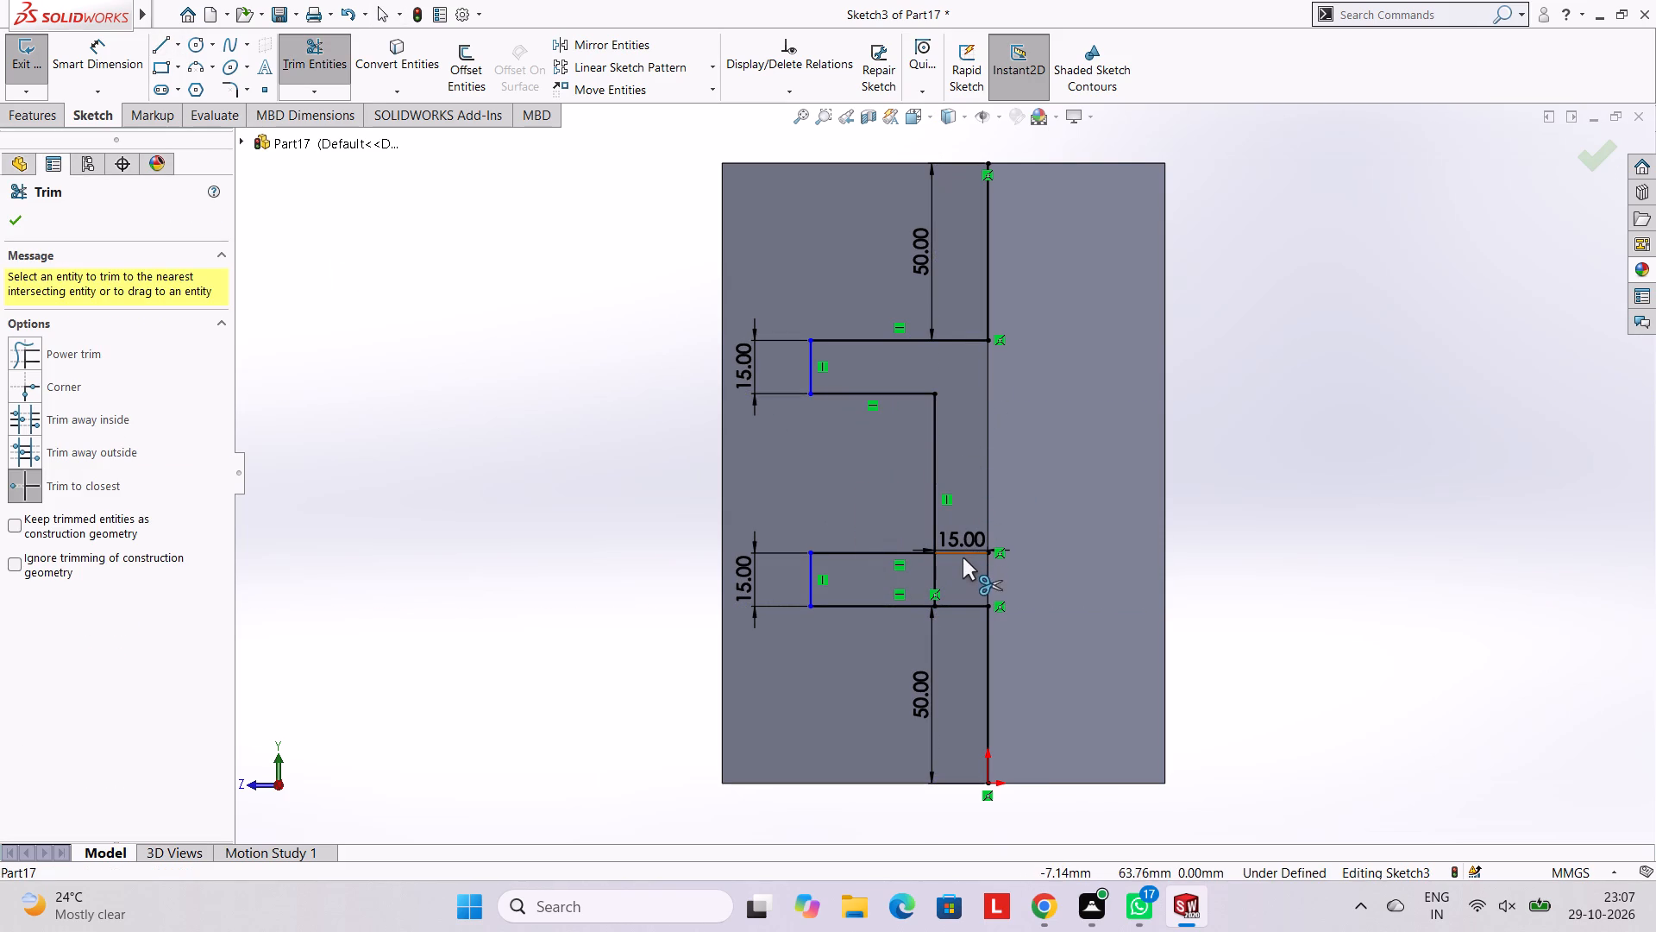
click(963, 556)
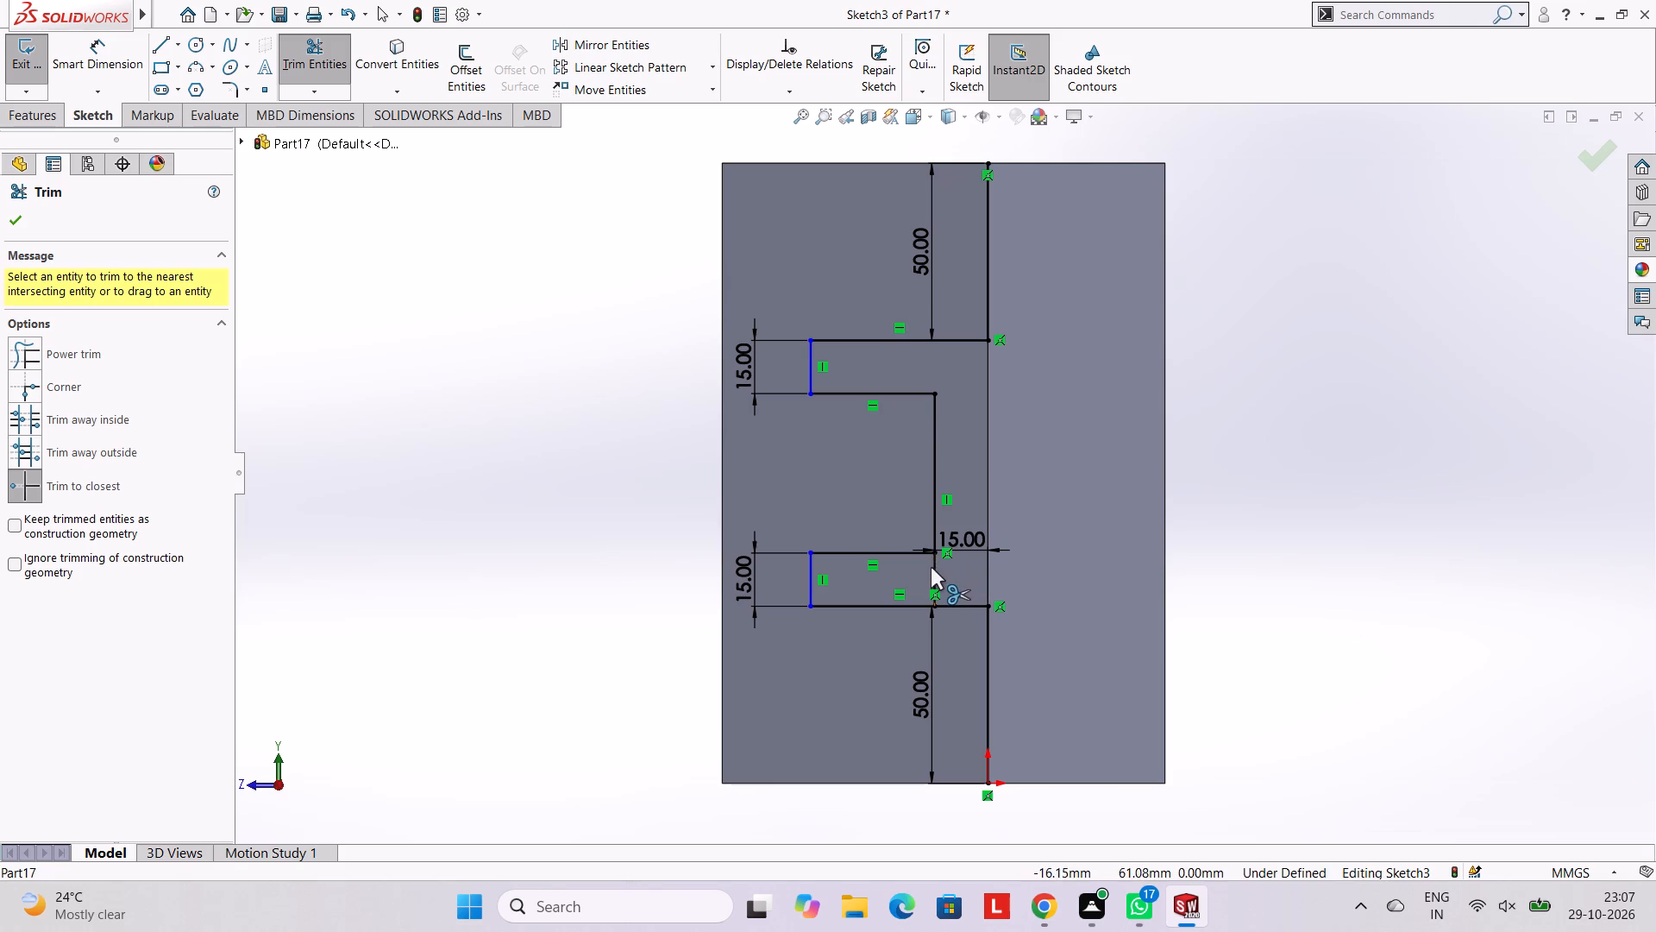
click(931, 567)
key(Escape)
Add a 35 mm horizontal dimension between the upper arm's outer end line and the connecting vertical line.
scroll(963, 495, down, 4)
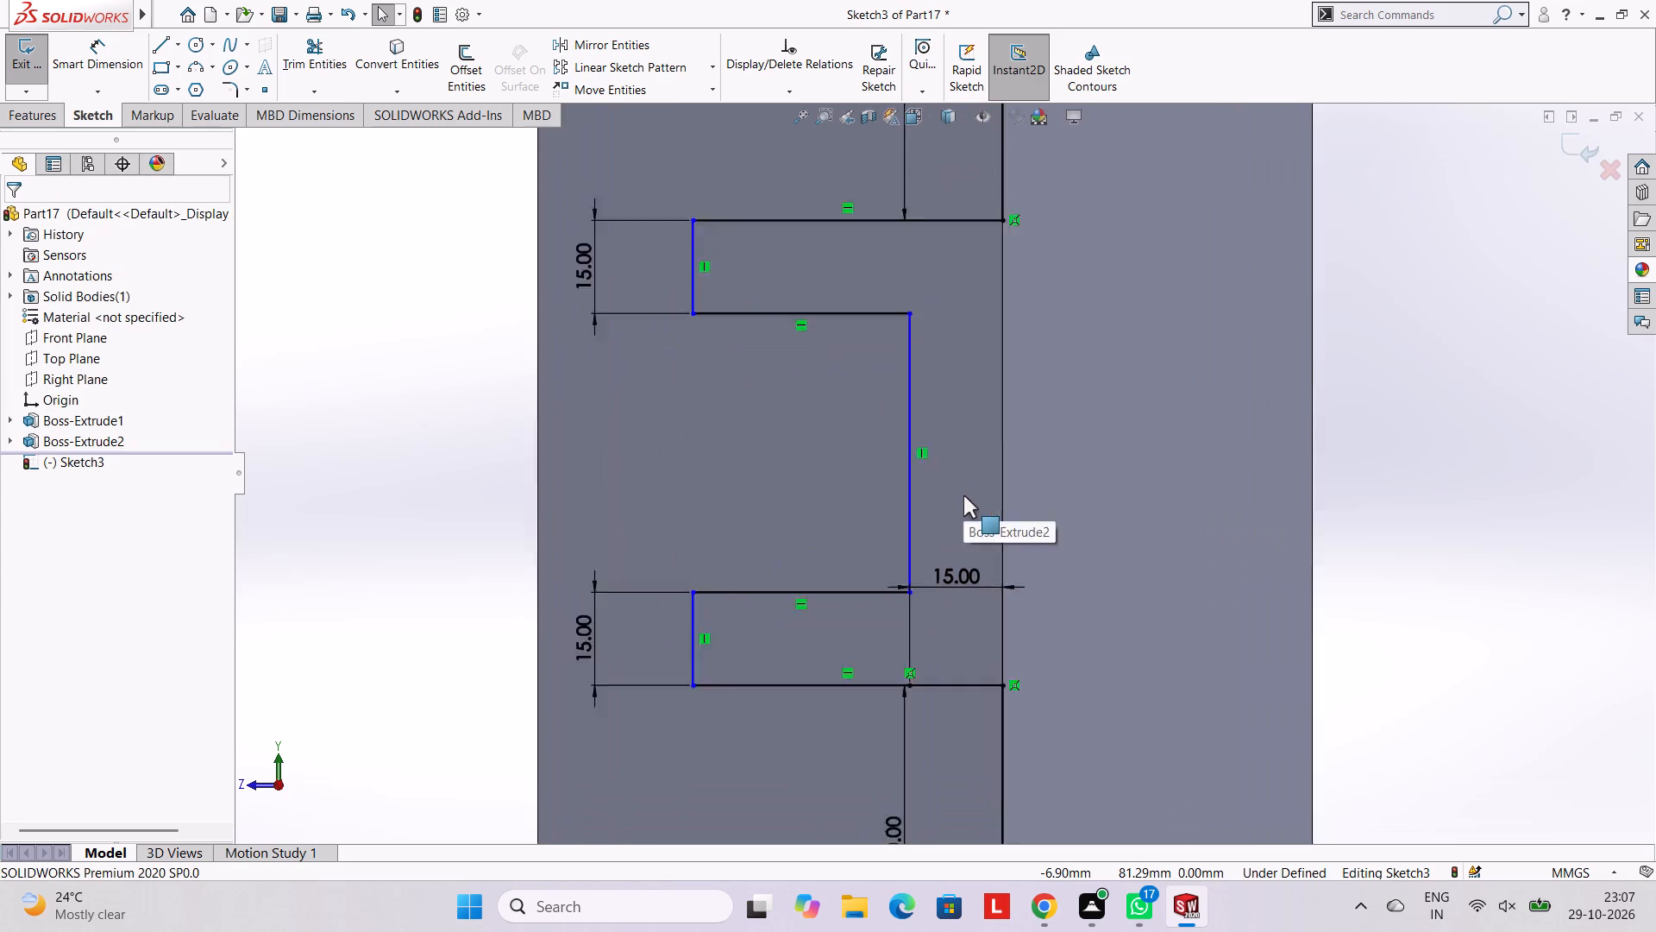
scroll(963, 495, down, 1)
scroll(845, 453, up, 3)
scroll(923, 499, up, 2)
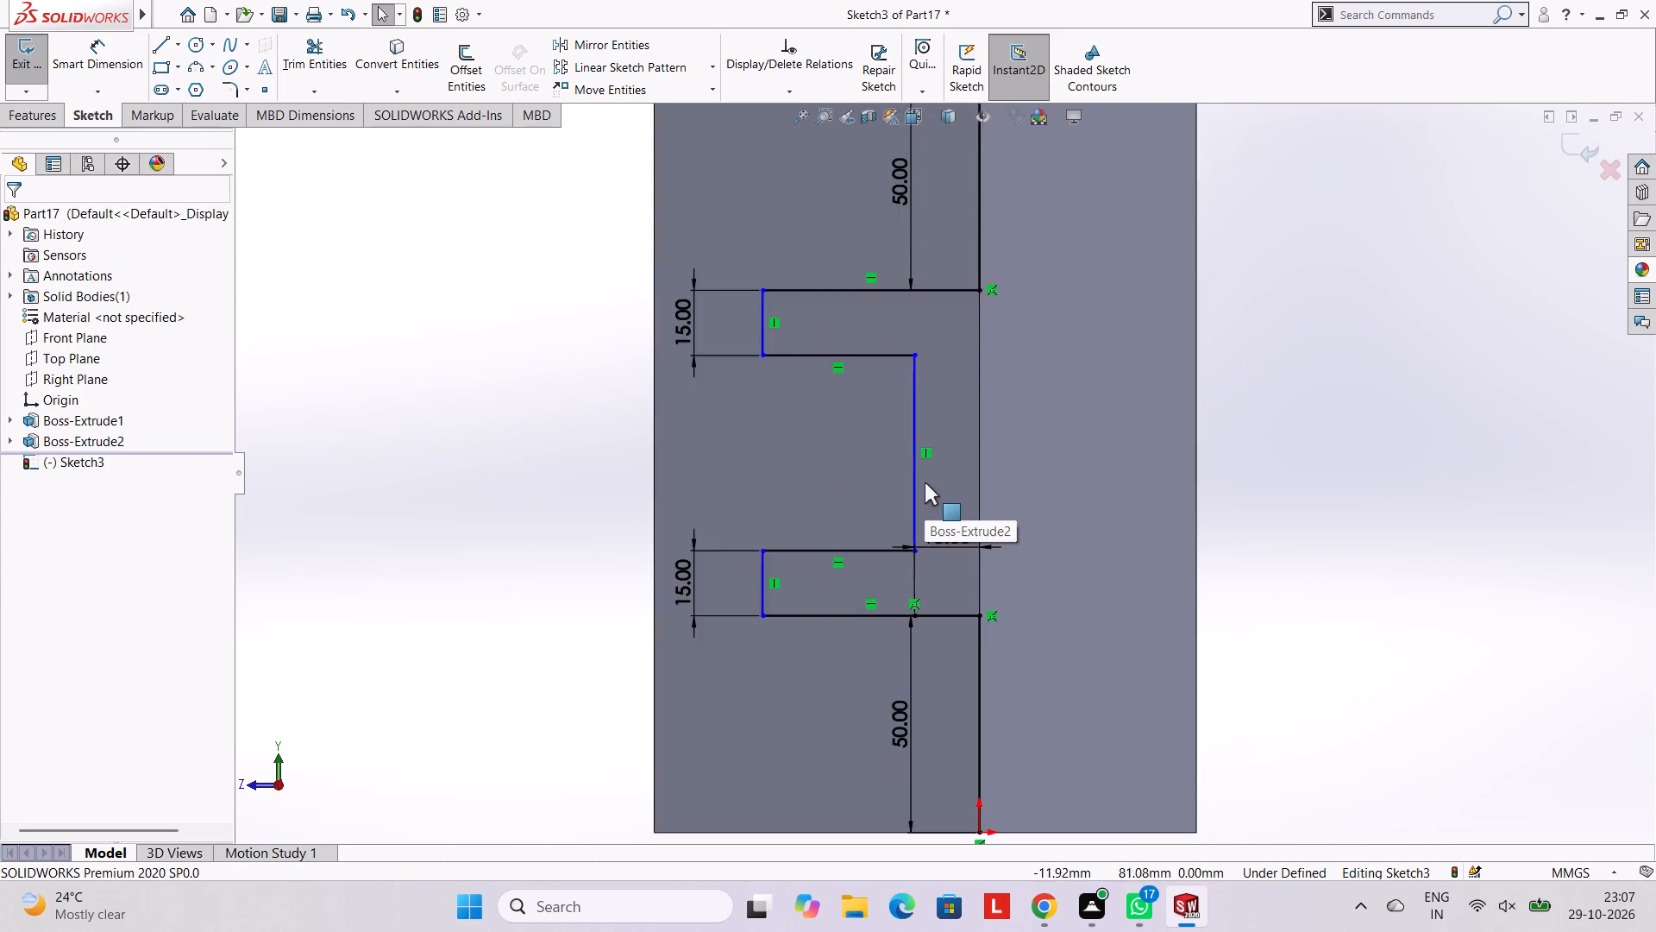
scroll(925, 482, up, 1)
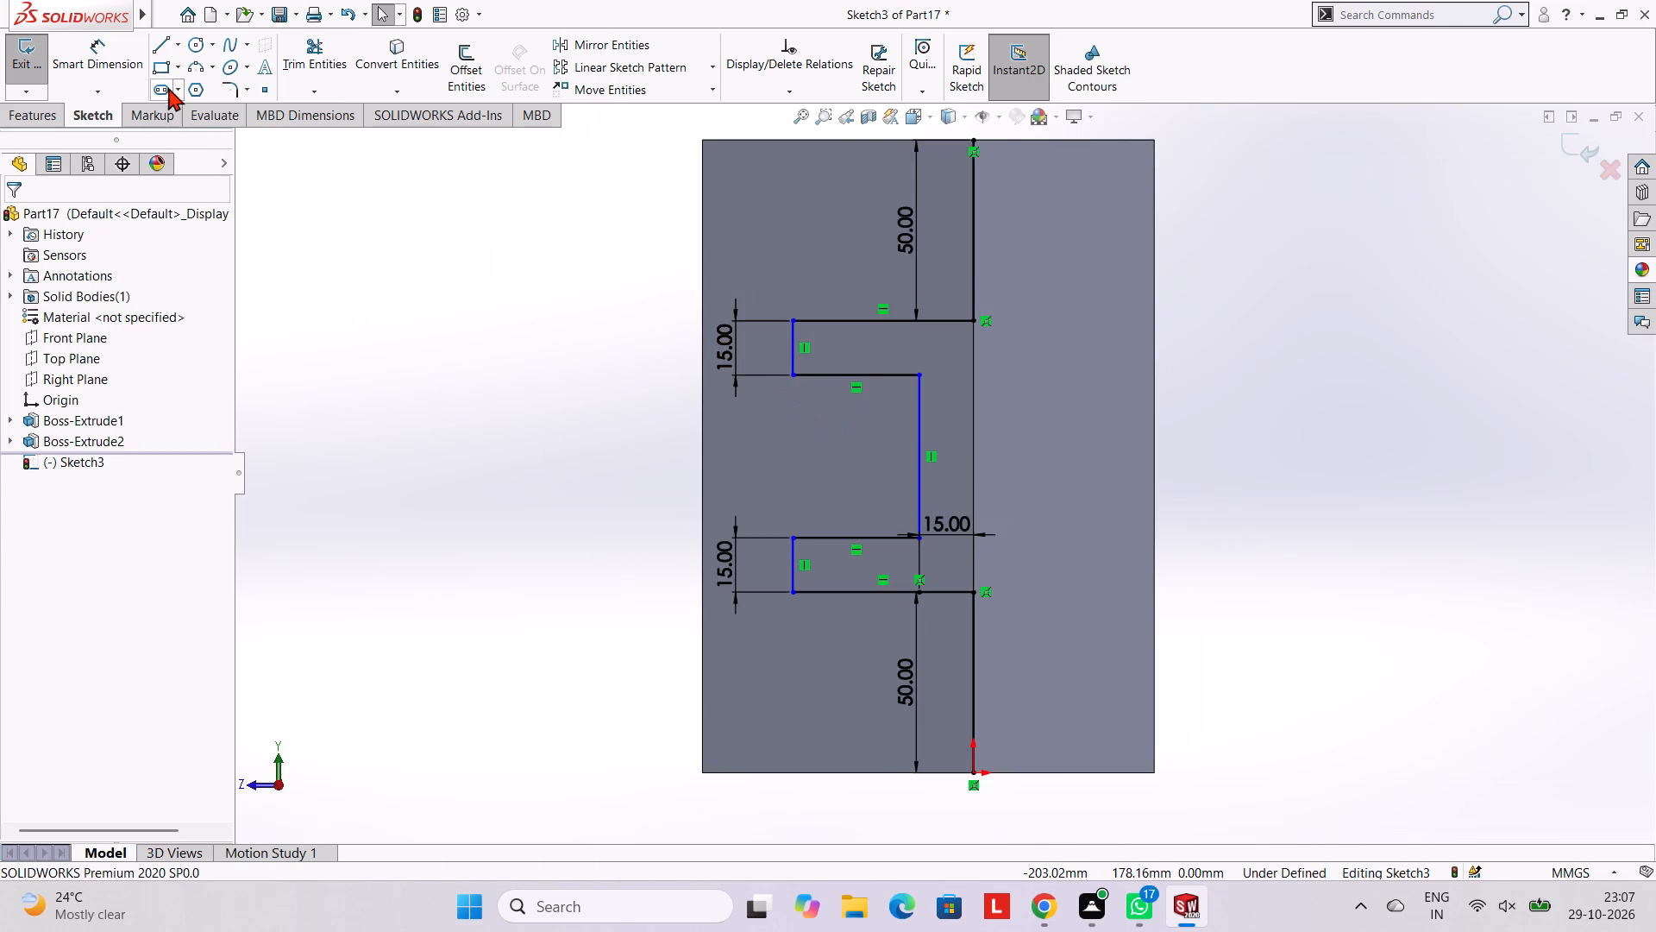
click(122, 55)
click(793, 342)
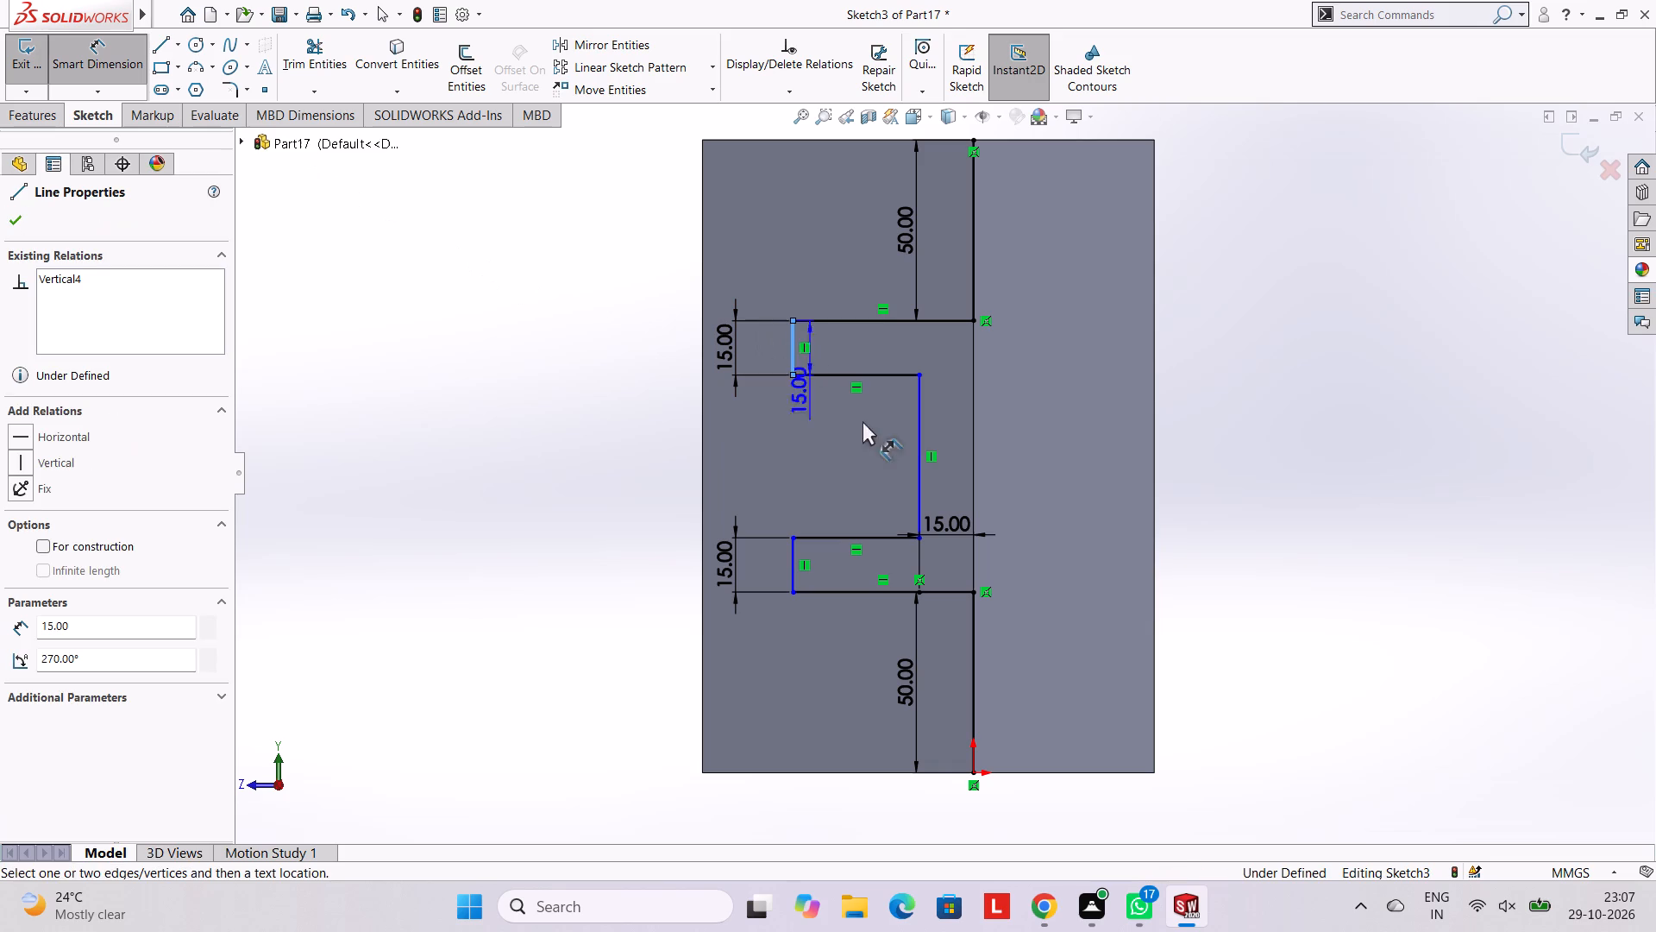
click(915, 434)
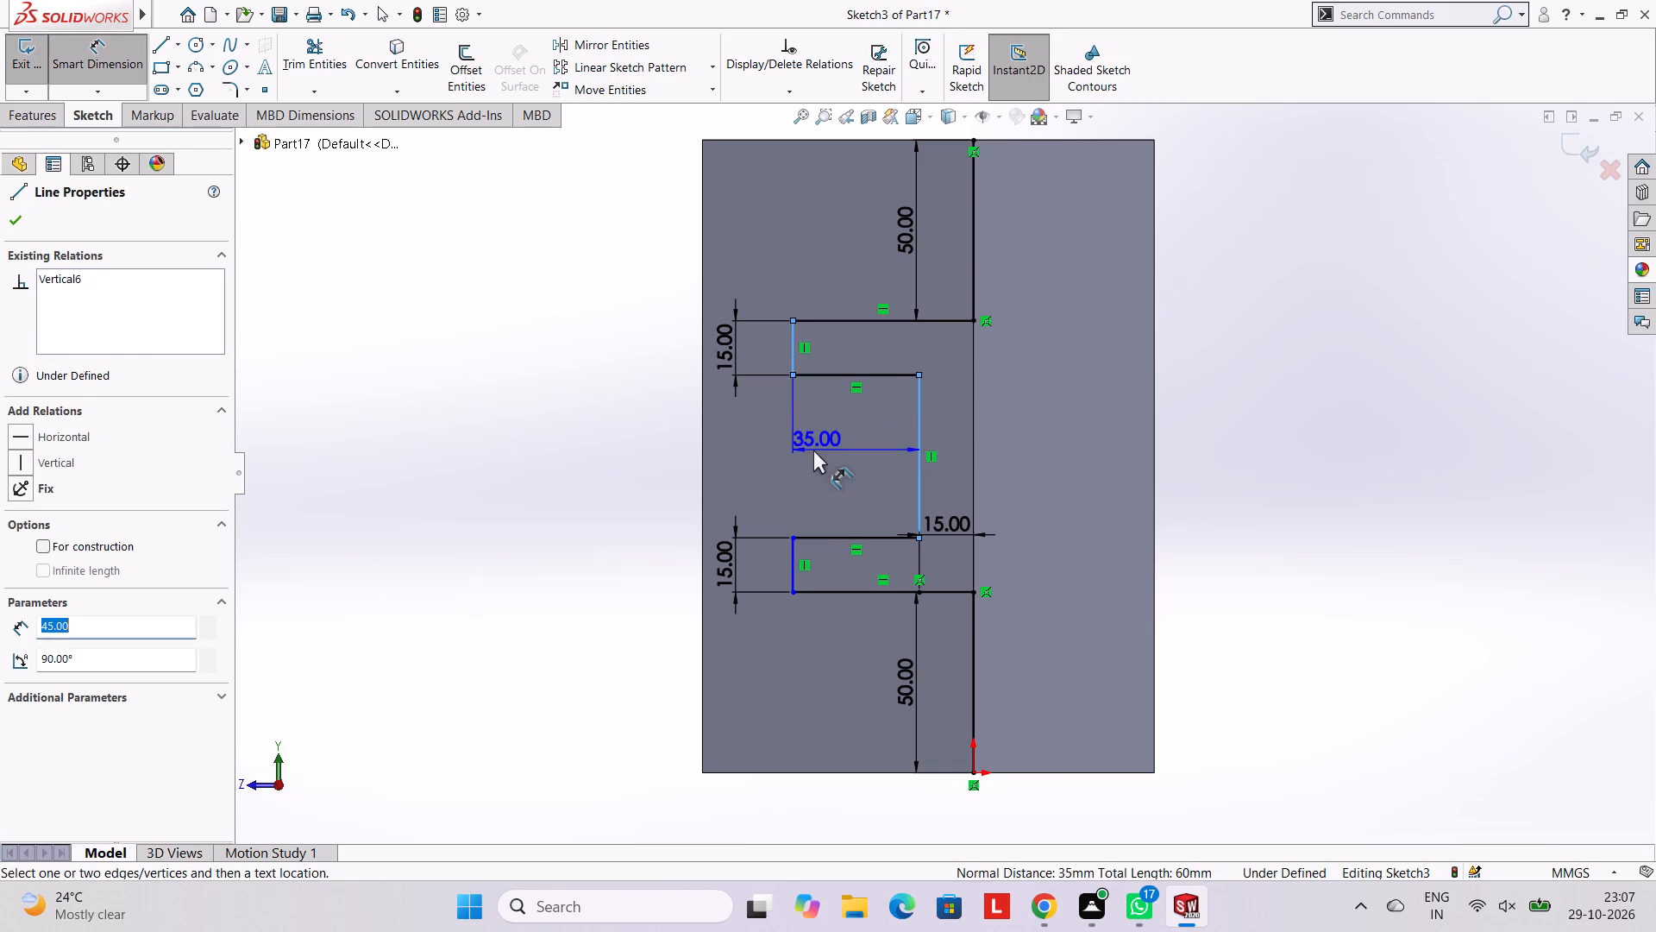
click(813, 450)
click(739, 419)
click(620, 384)
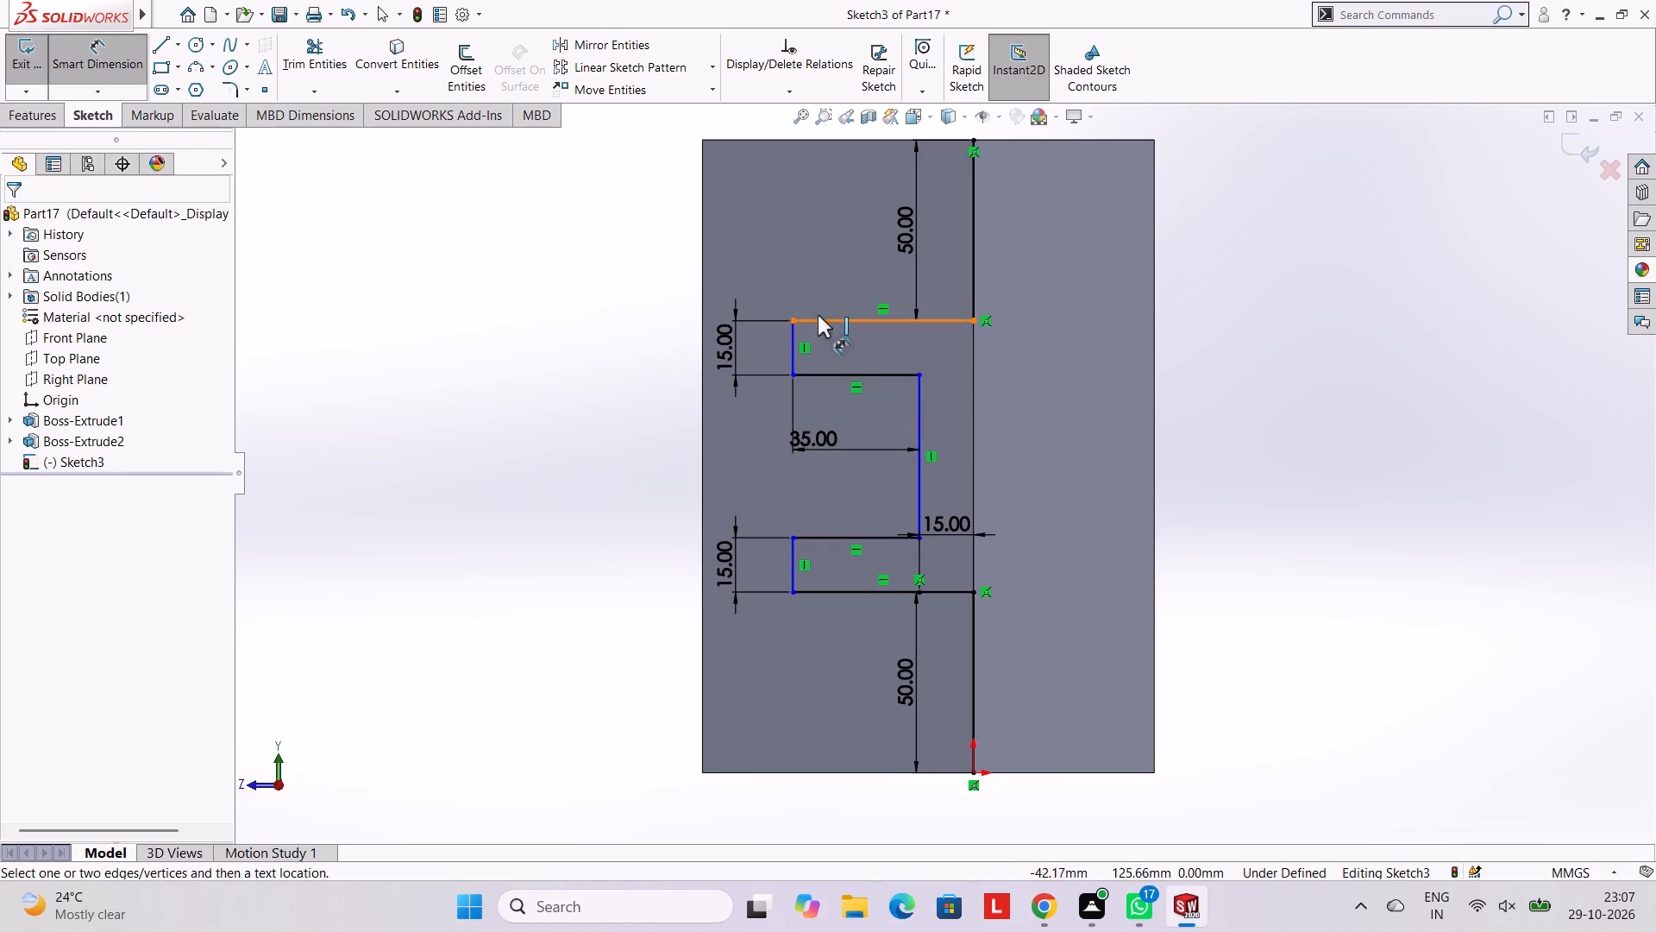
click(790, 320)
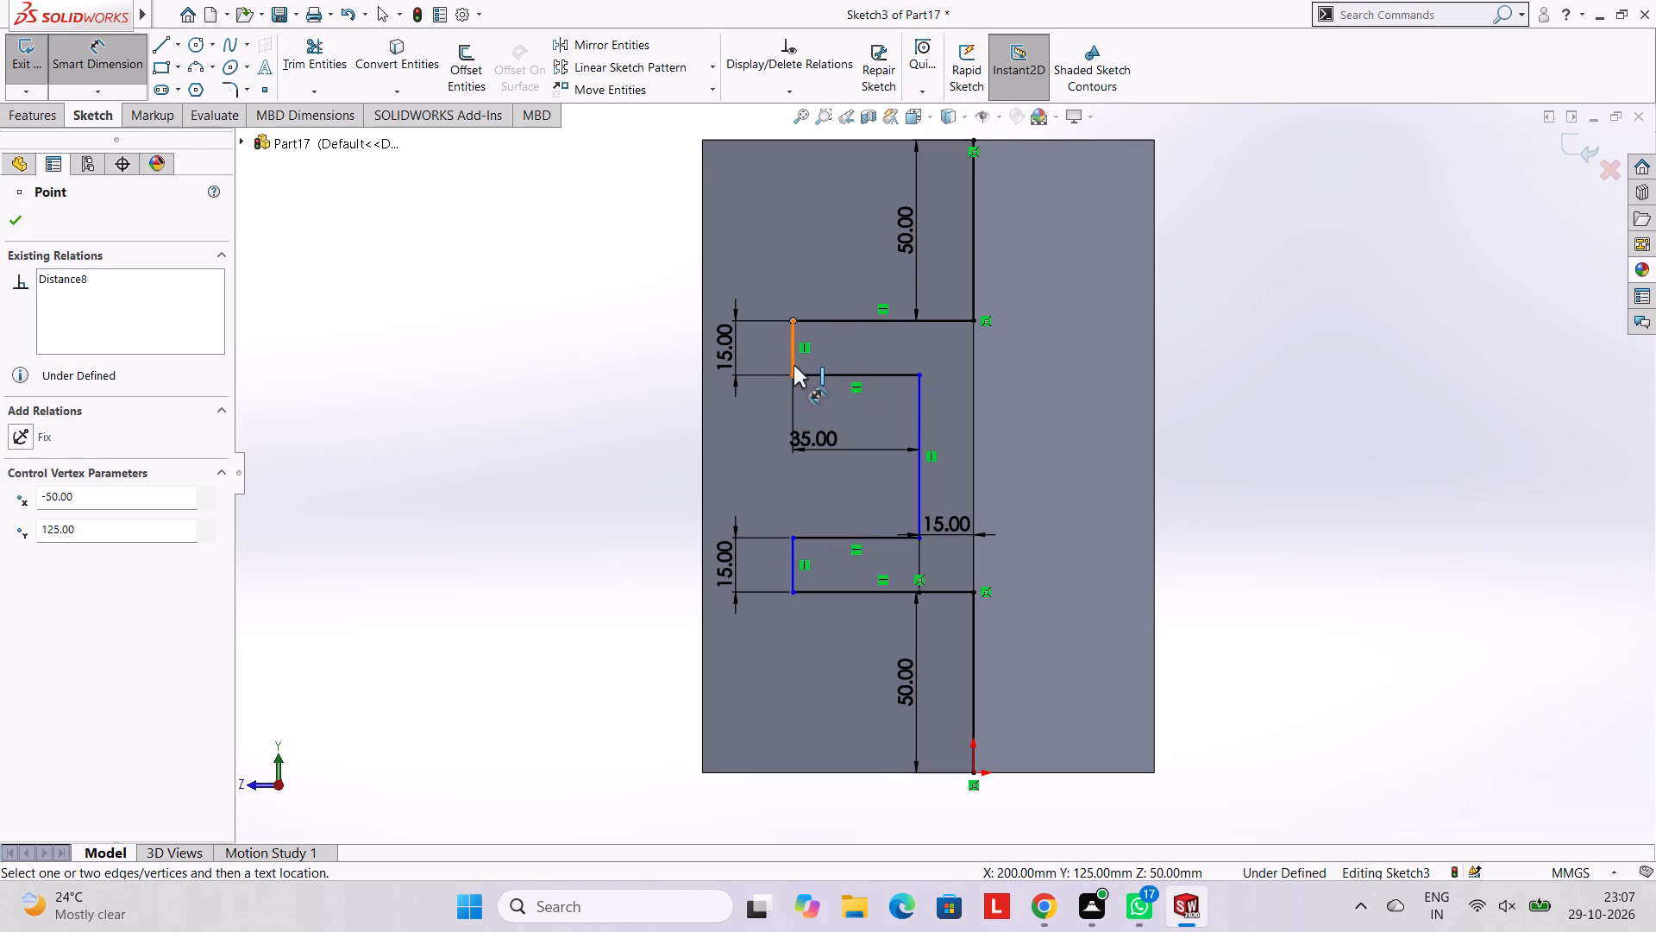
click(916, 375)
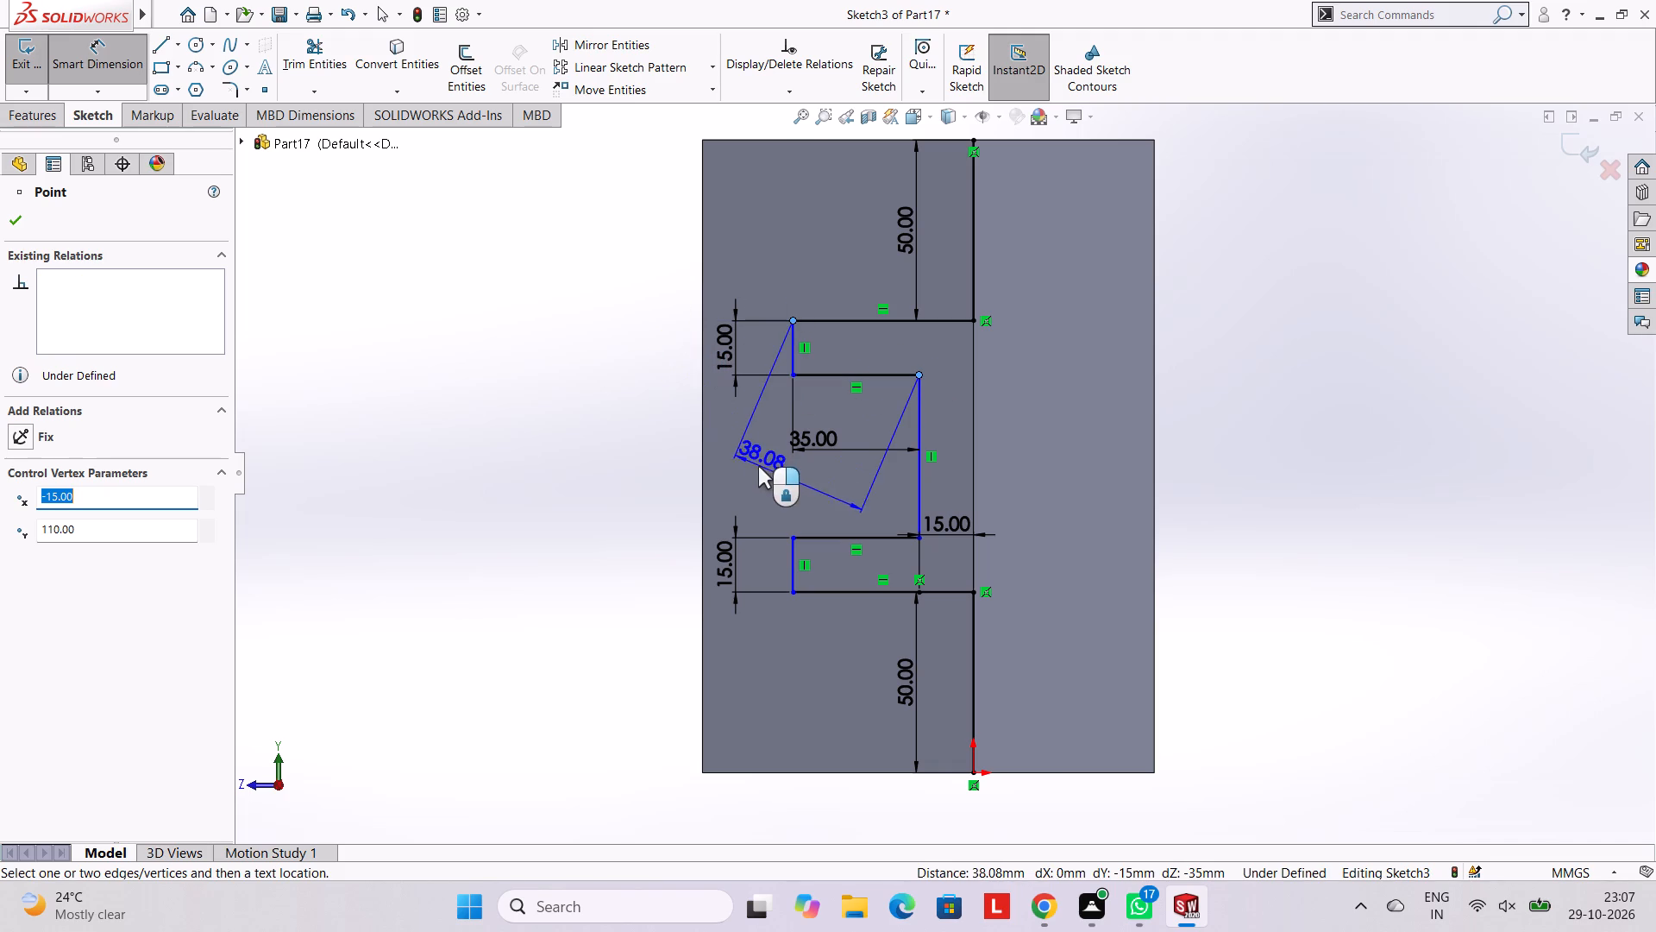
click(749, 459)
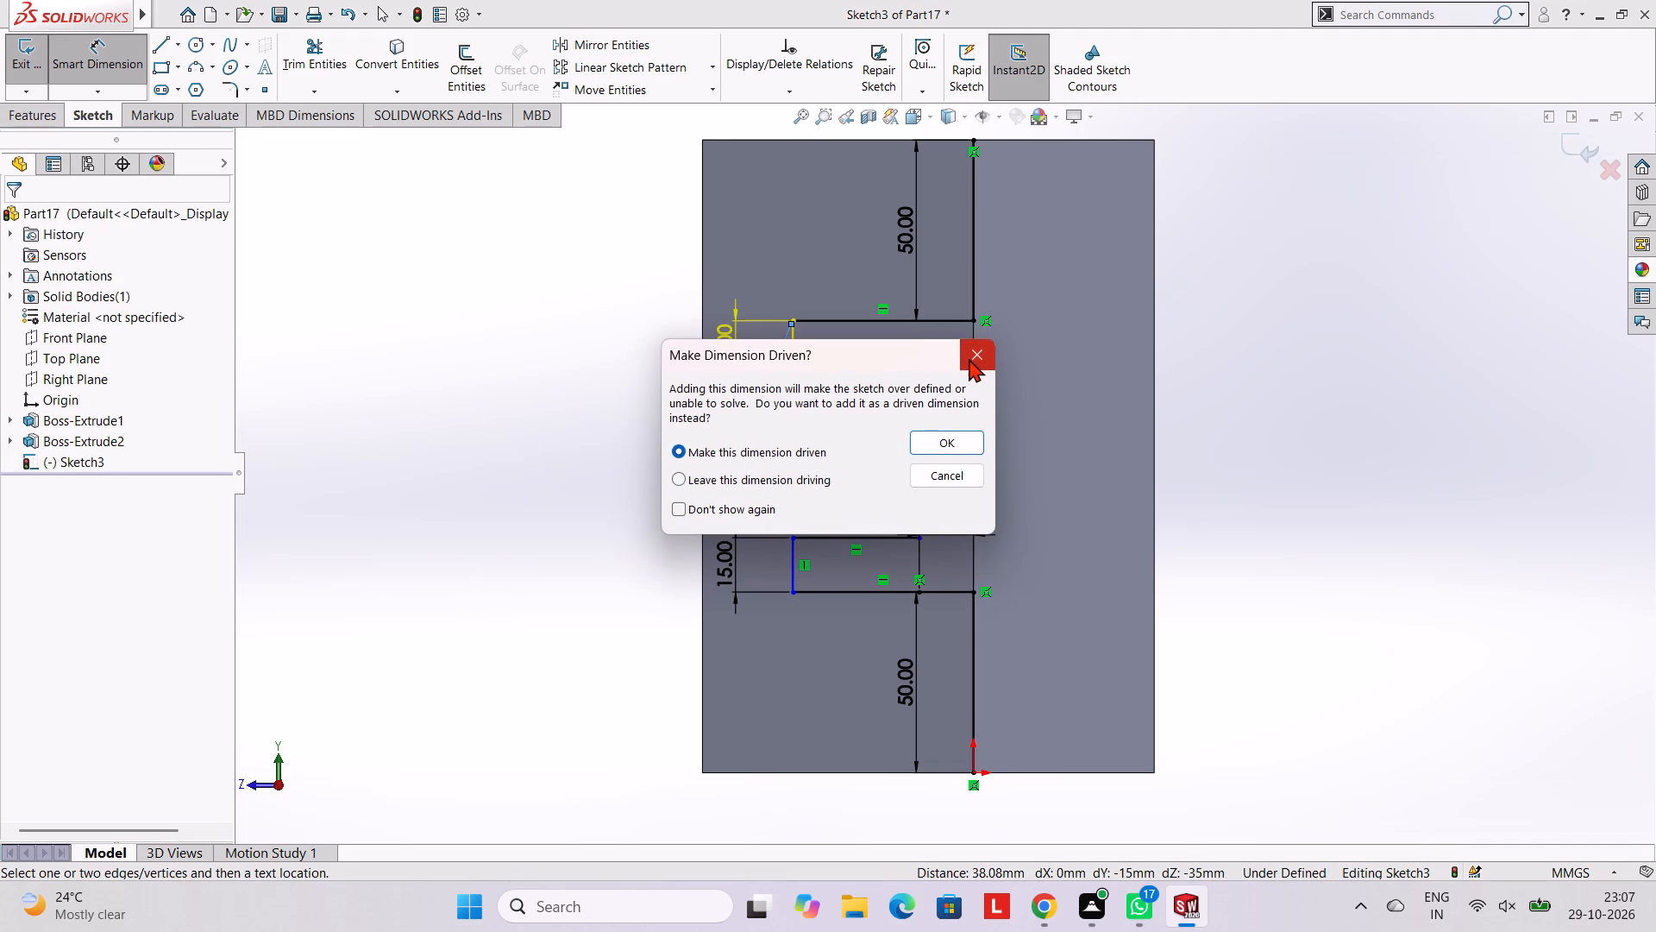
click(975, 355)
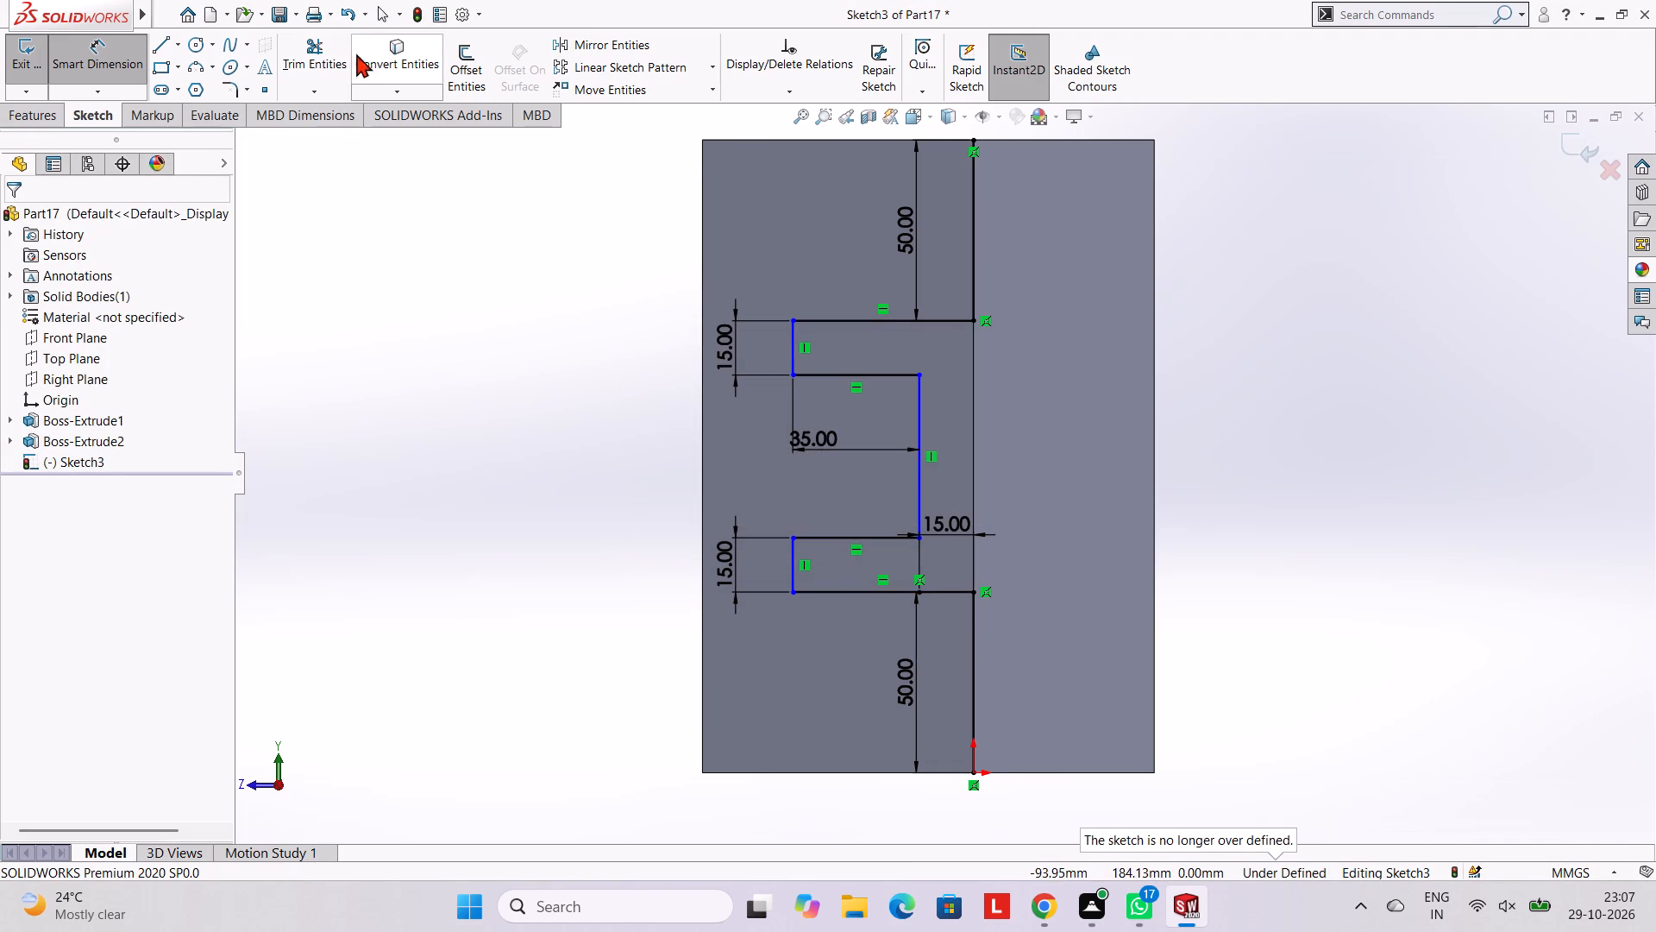
Trim away the two 50 mm vertical lines above and below the stepped profile.
click(339, 53)
click(975, 276)
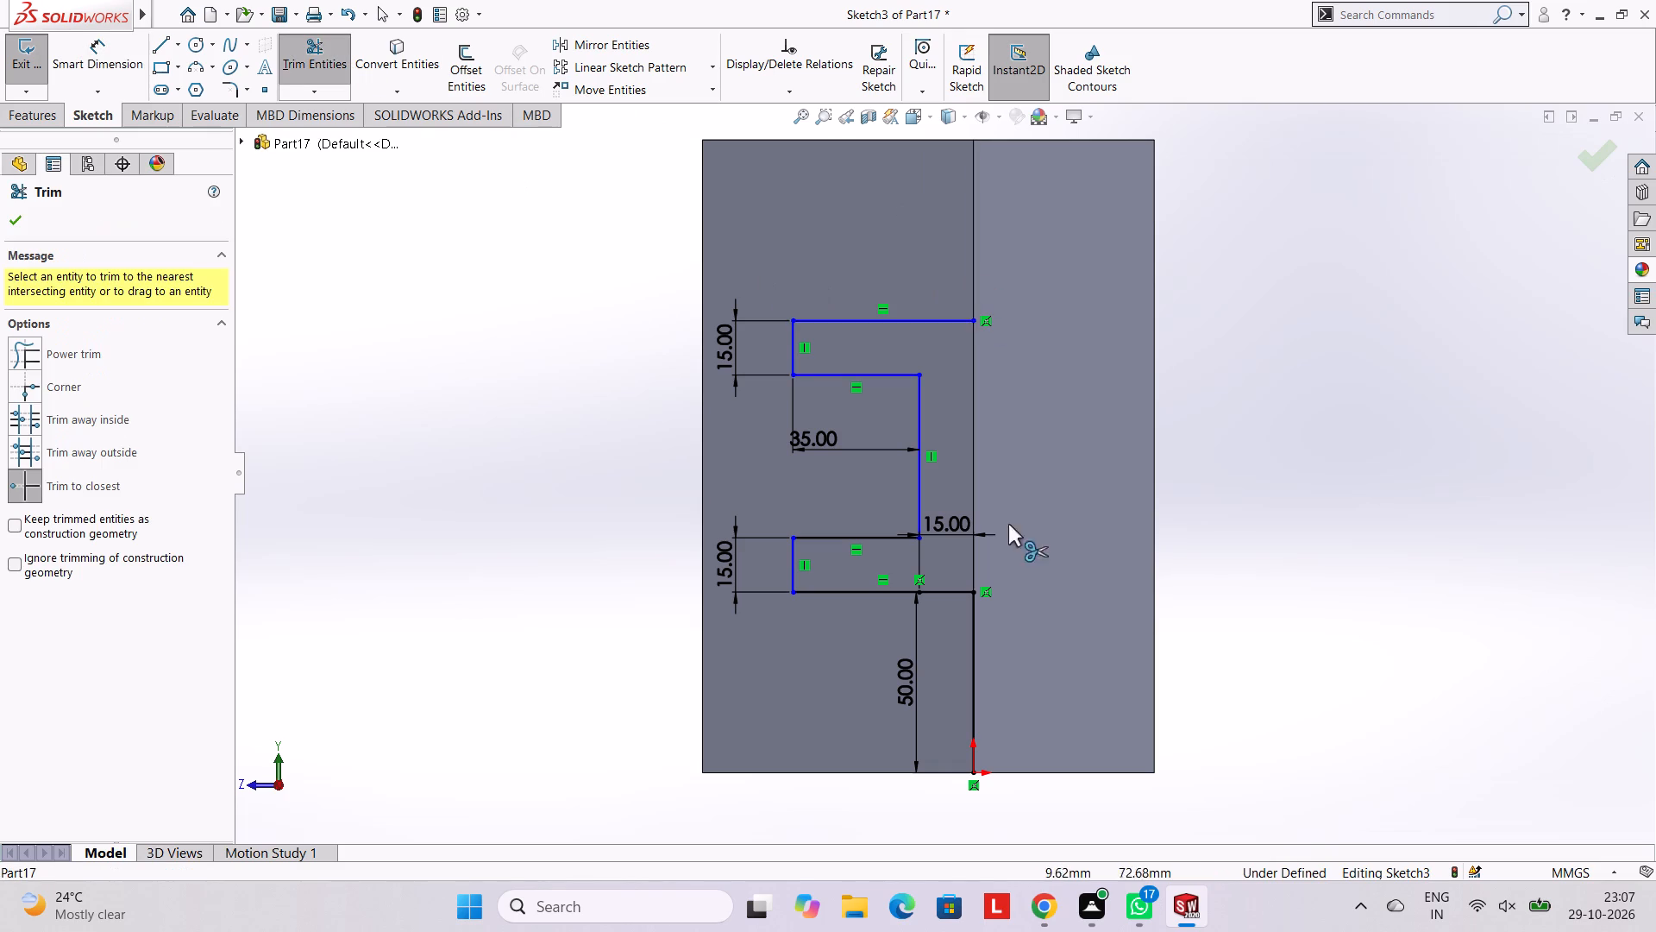
click(970, 634)
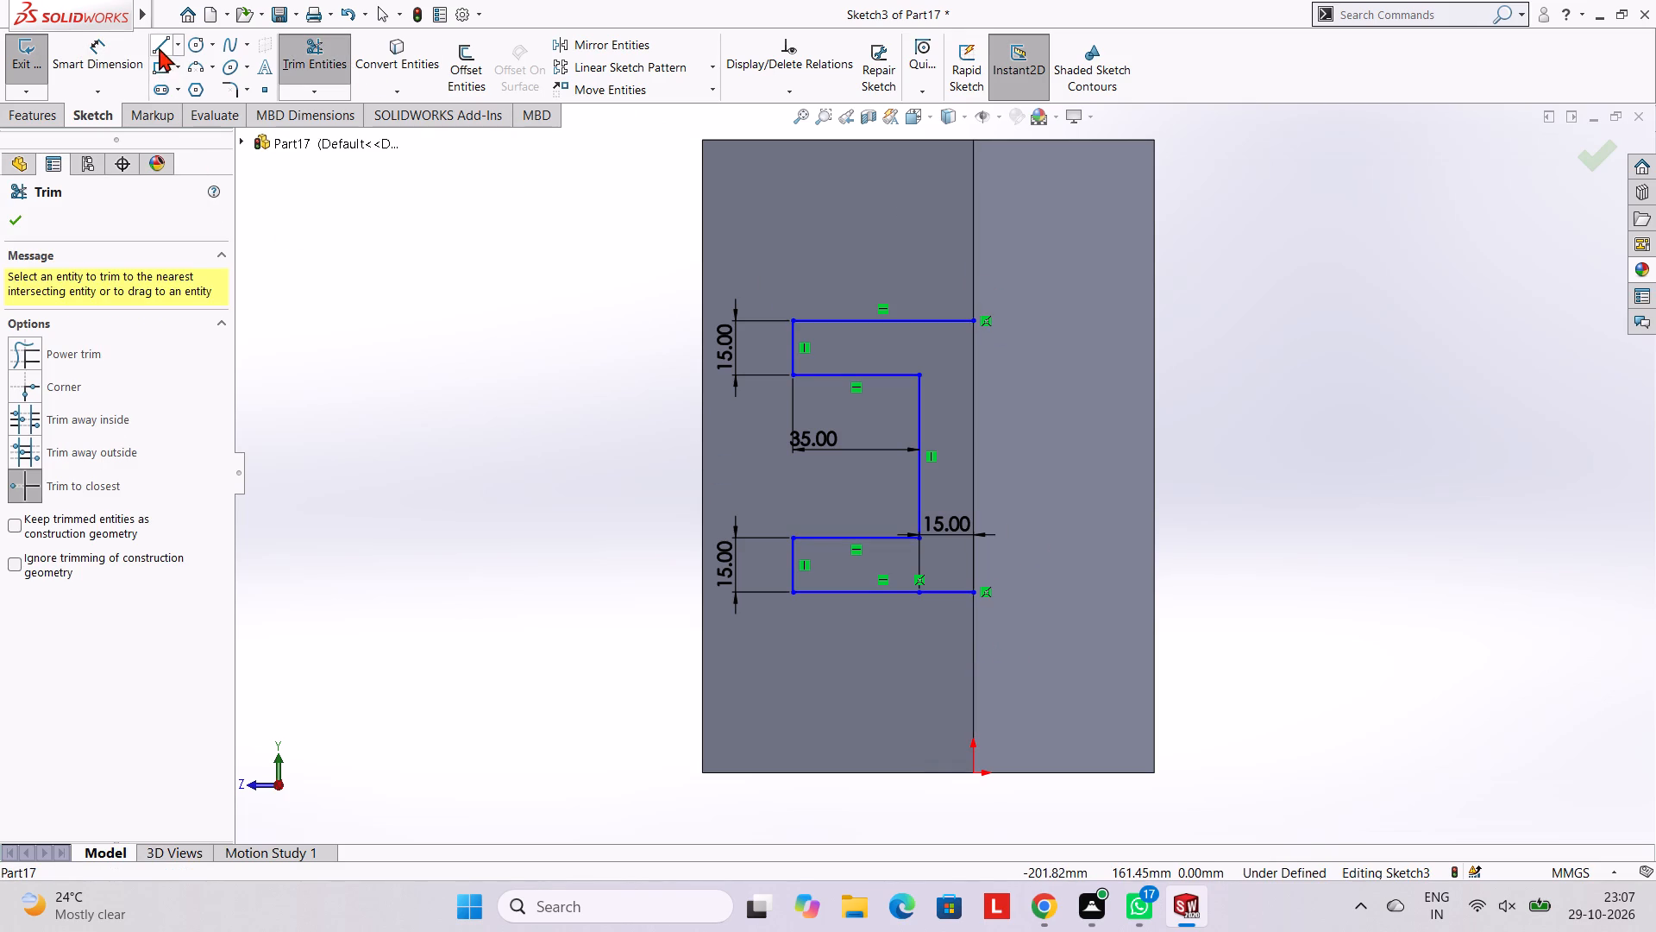
Close the profile with a 75 mm vertical line along the block–ridge edge from the upper arm to the lower arm.
click(158, 47)
click(975, 325)
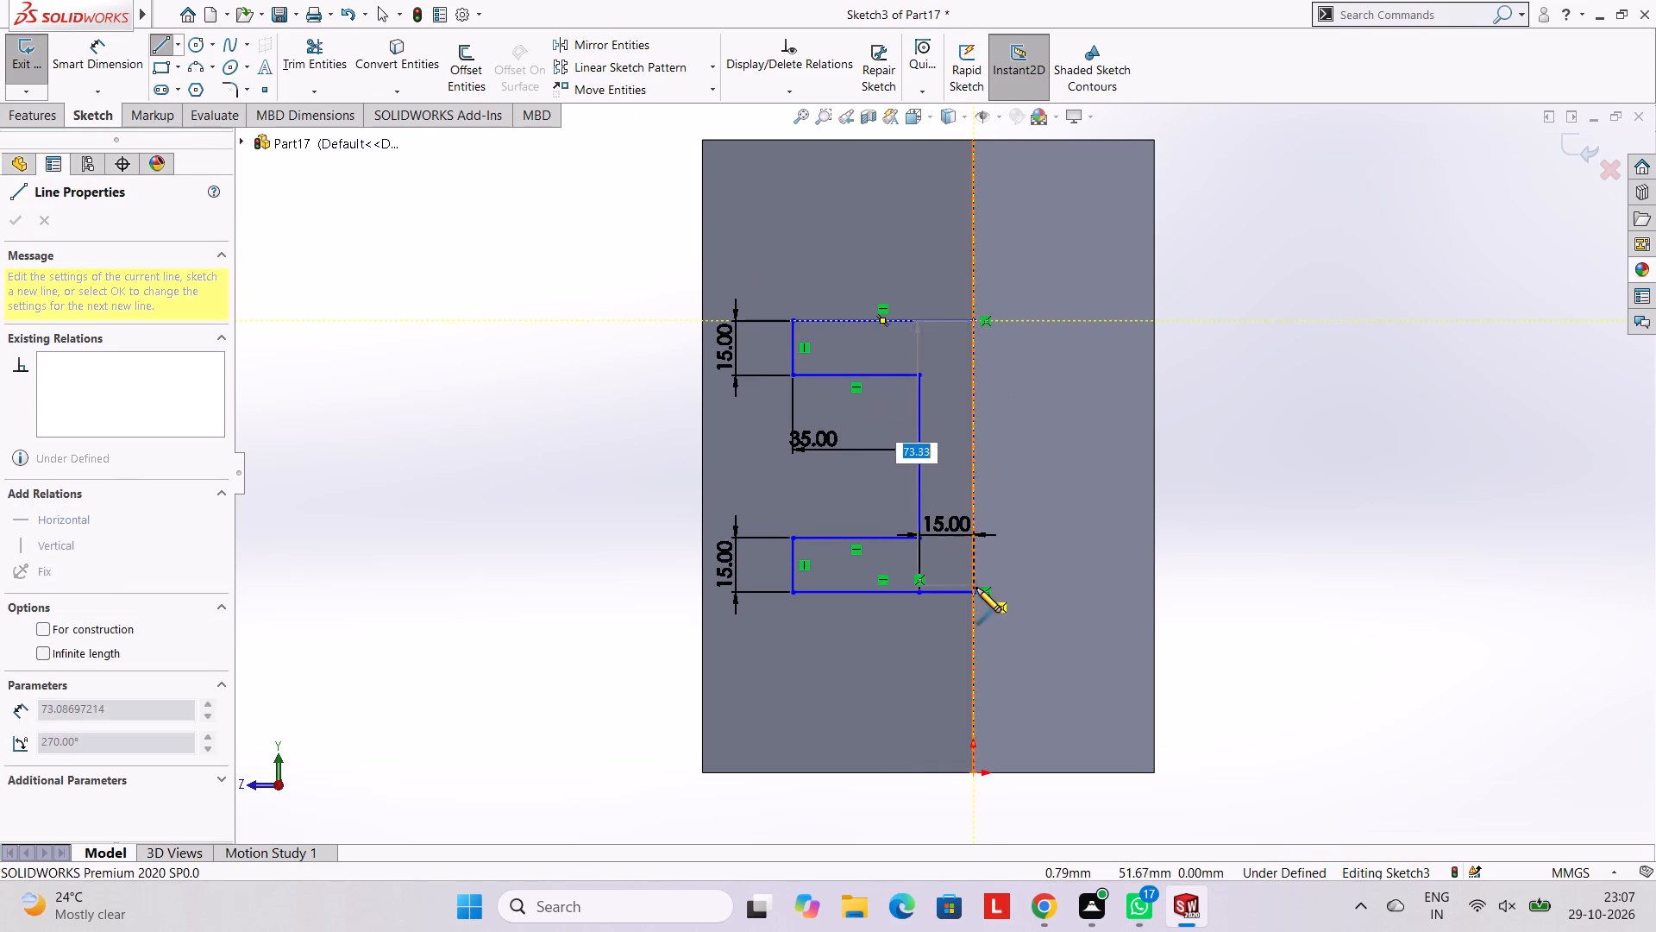
click(970, 592)
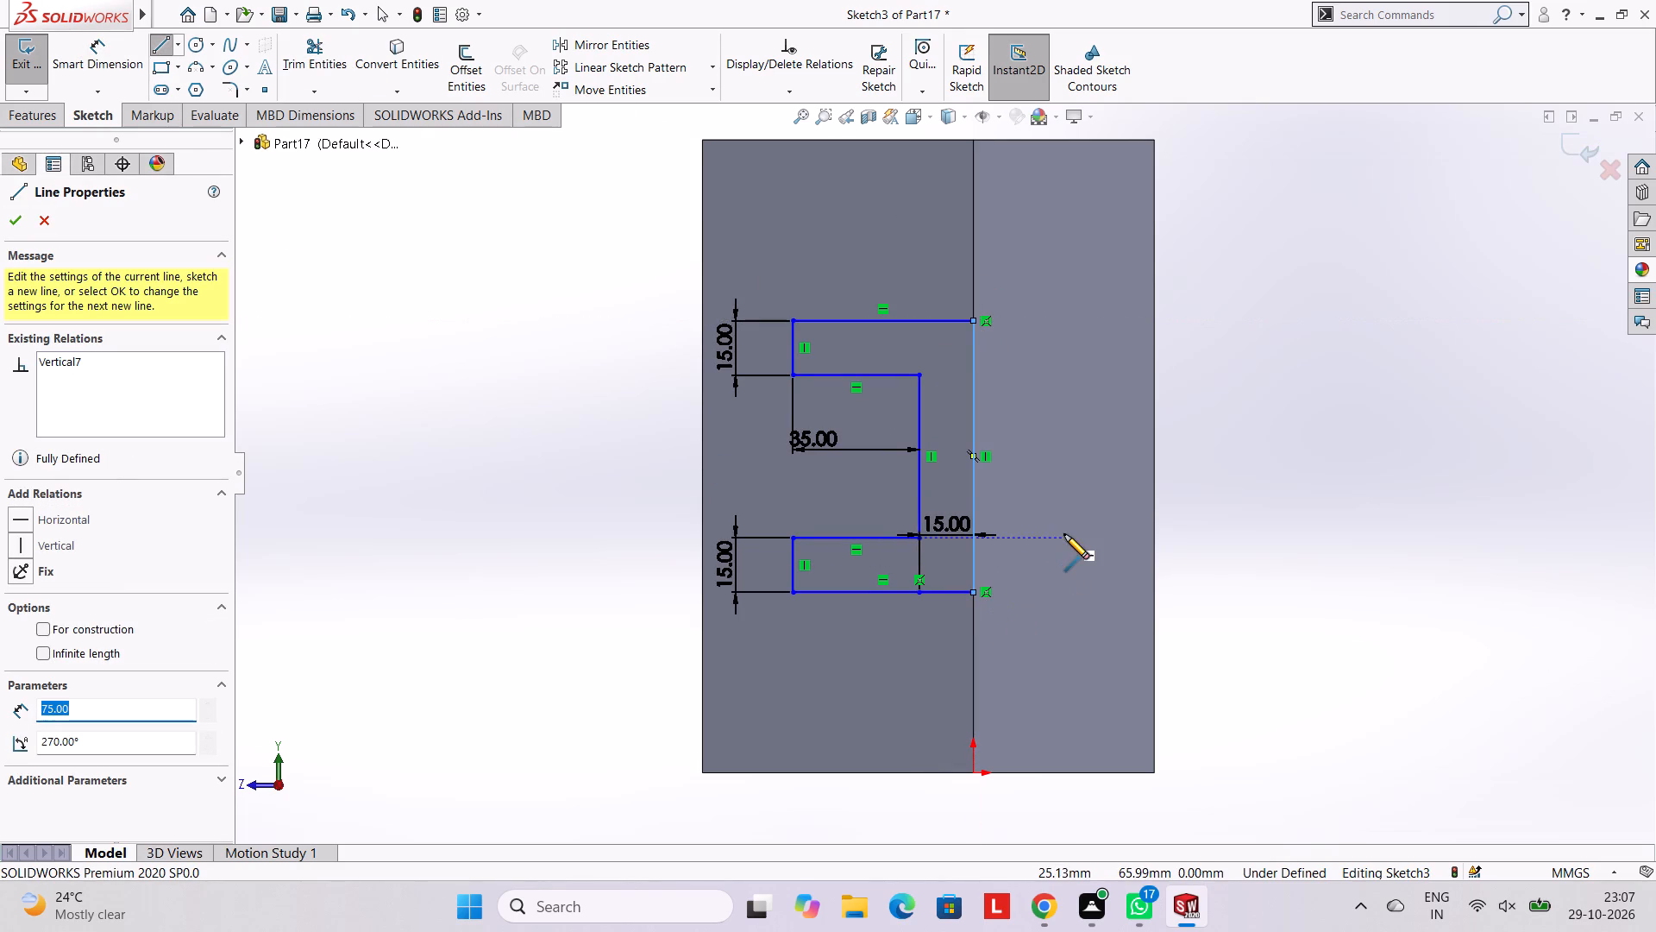
key(Escape)
key(Escape)
key(Escape)
key(Escape)
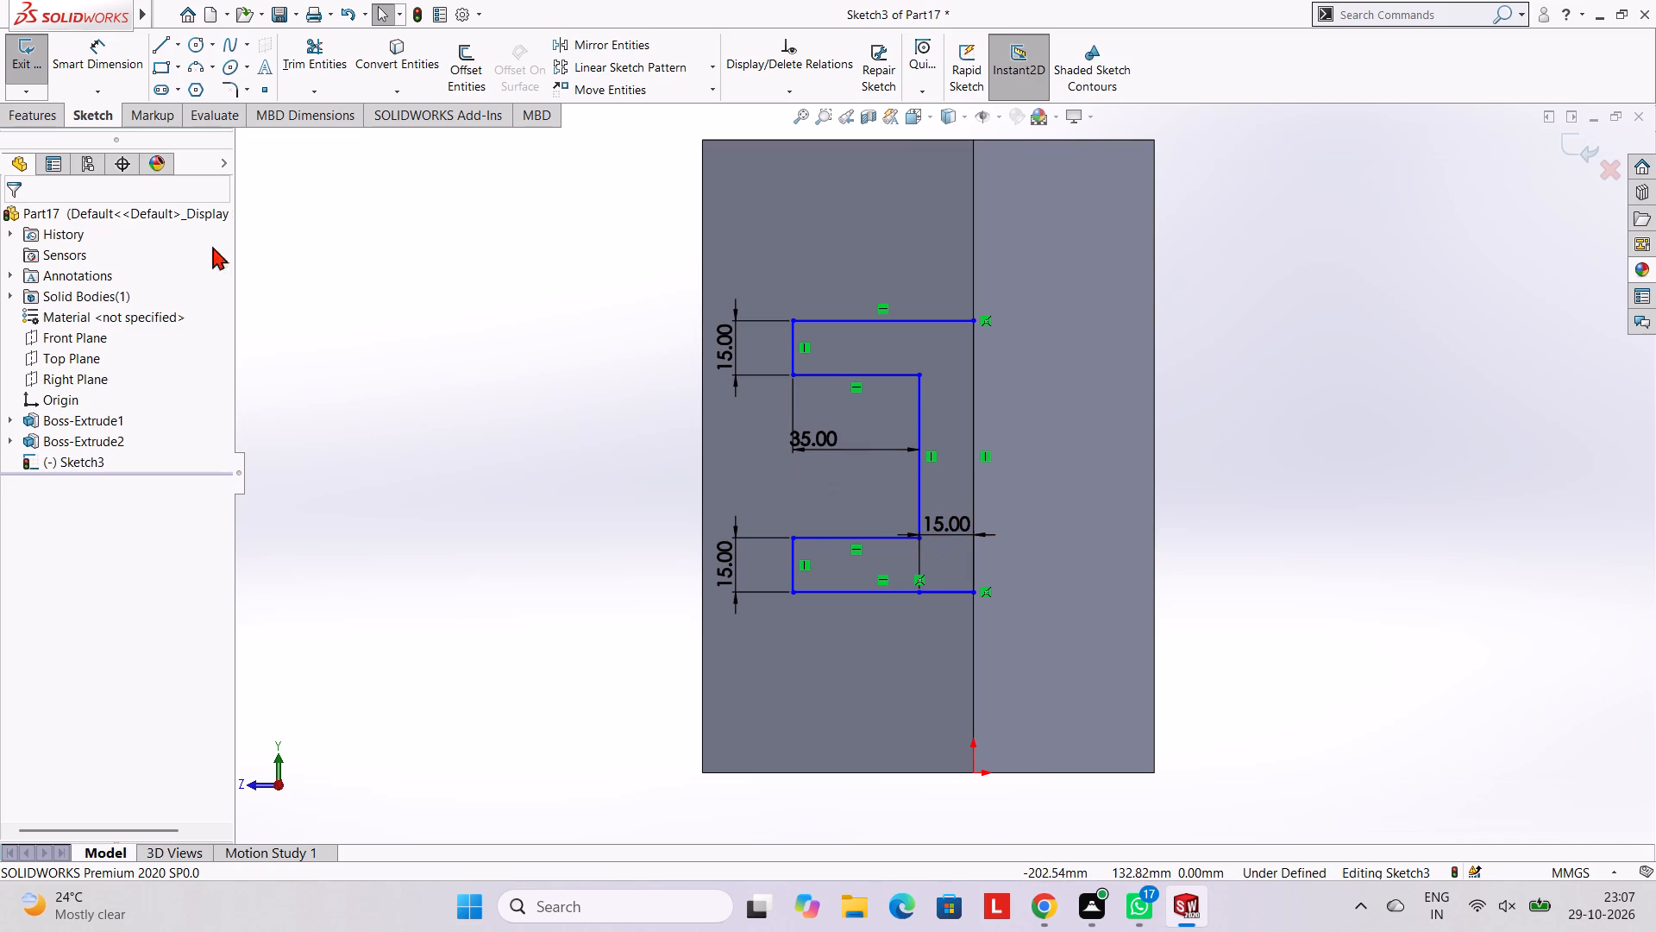
Add a 50 mm dimension to the upper arm's top horizontal line.
click(78, 63)
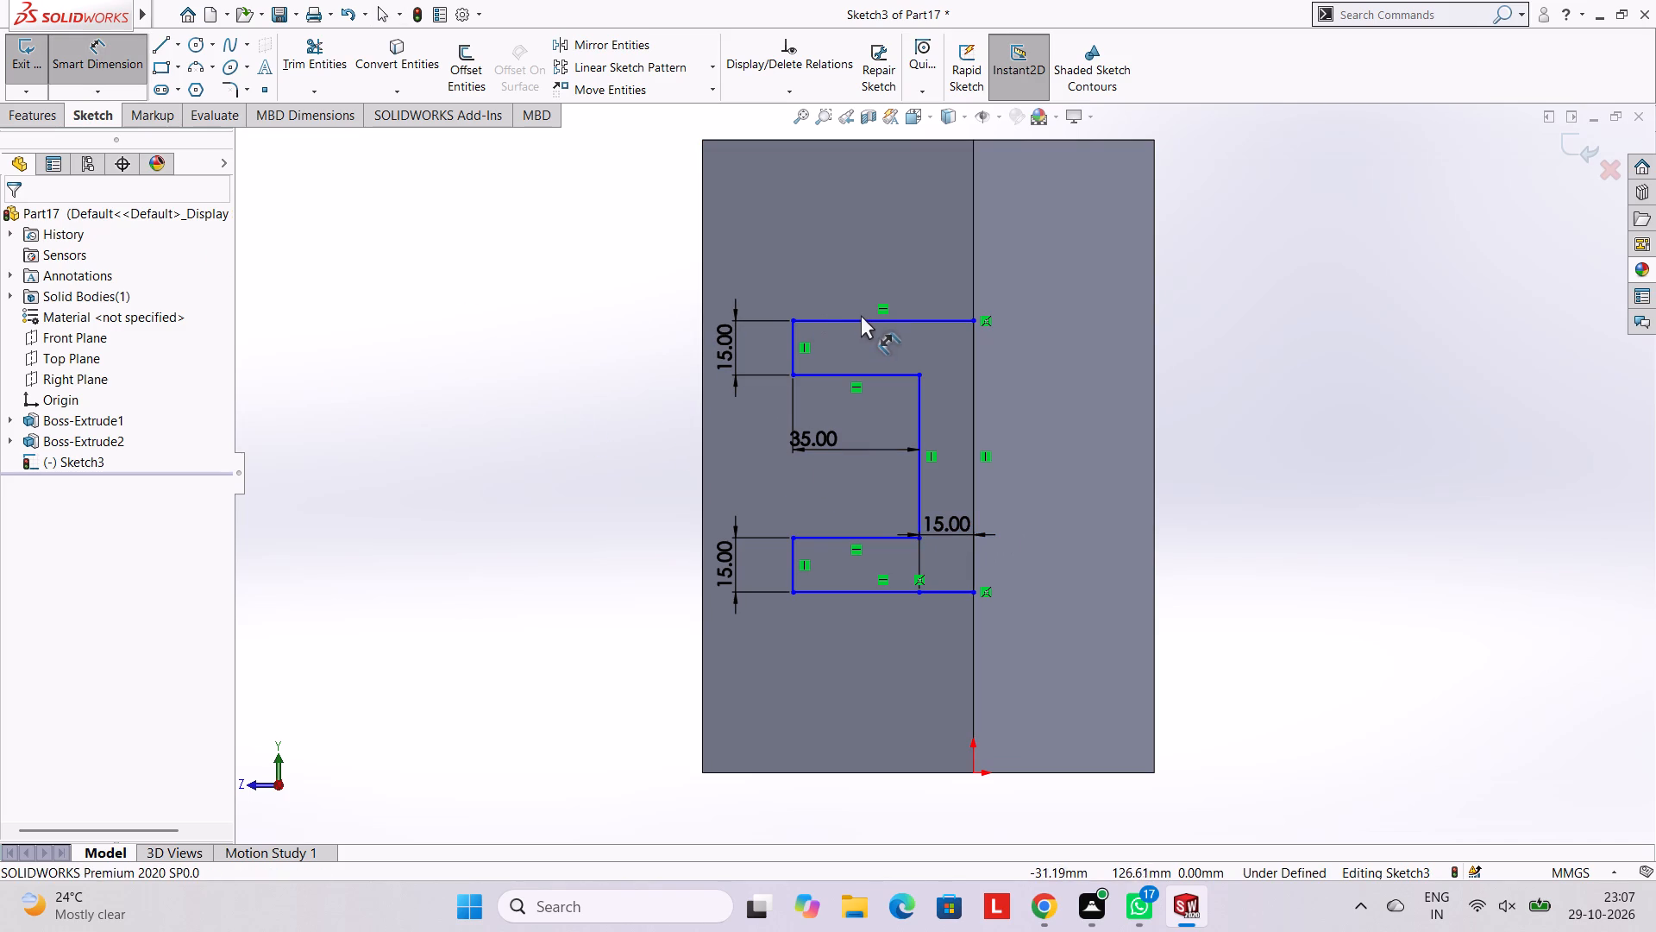
click(861, 318)
click(846, 233)
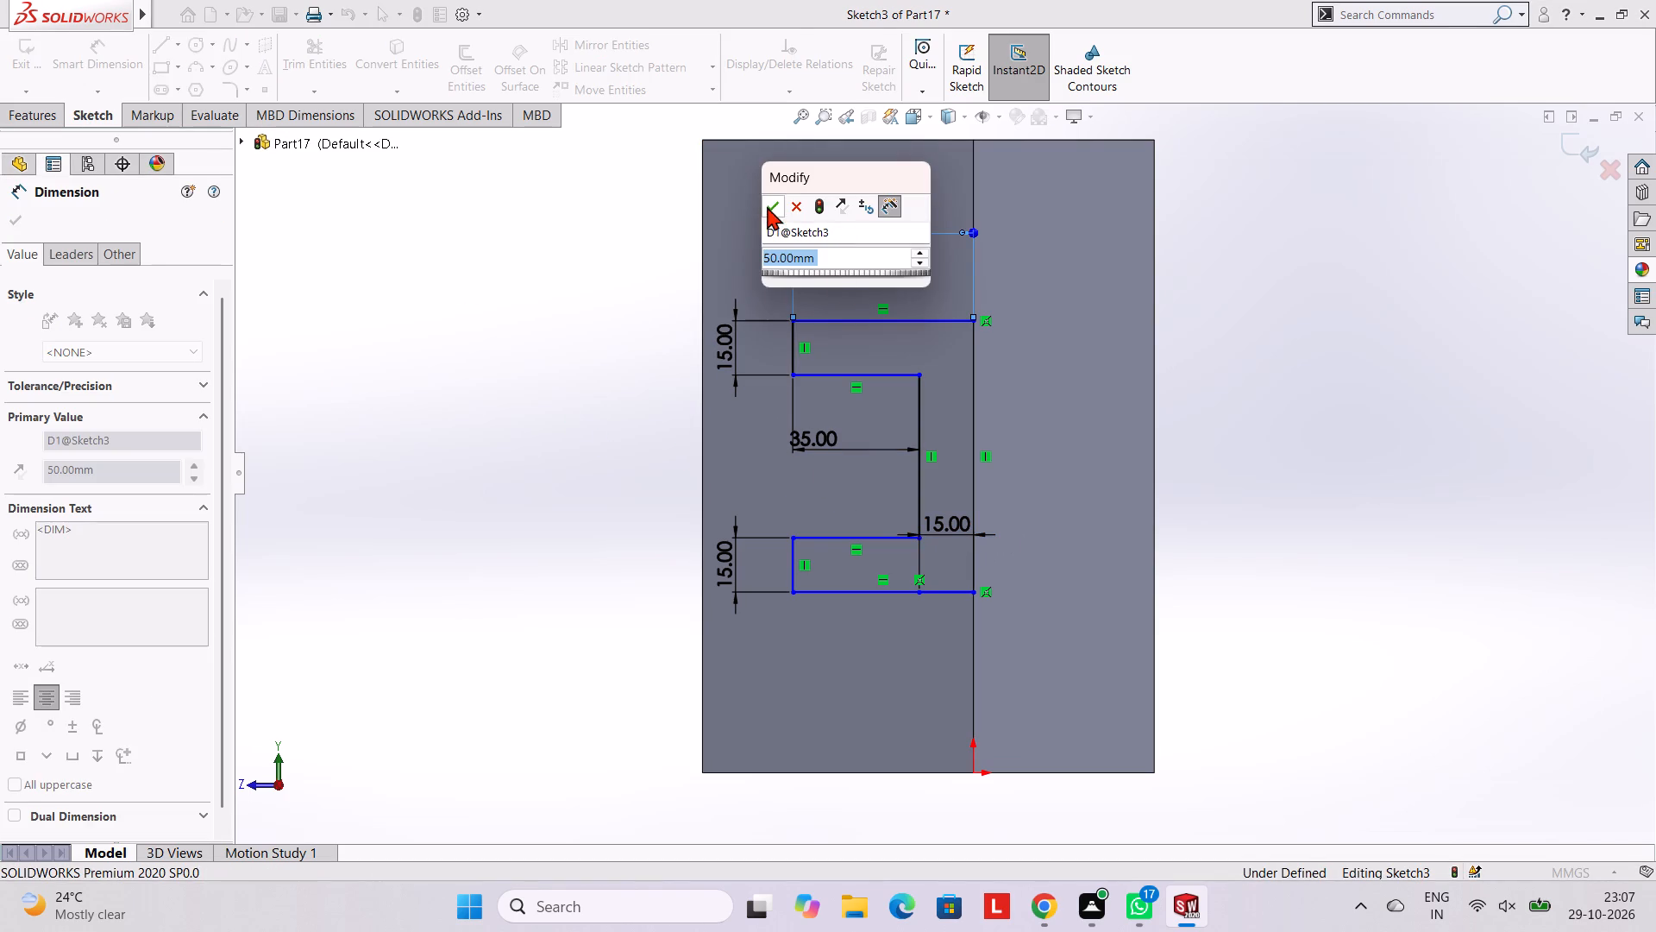
click(767, 206)
click(739, 247)
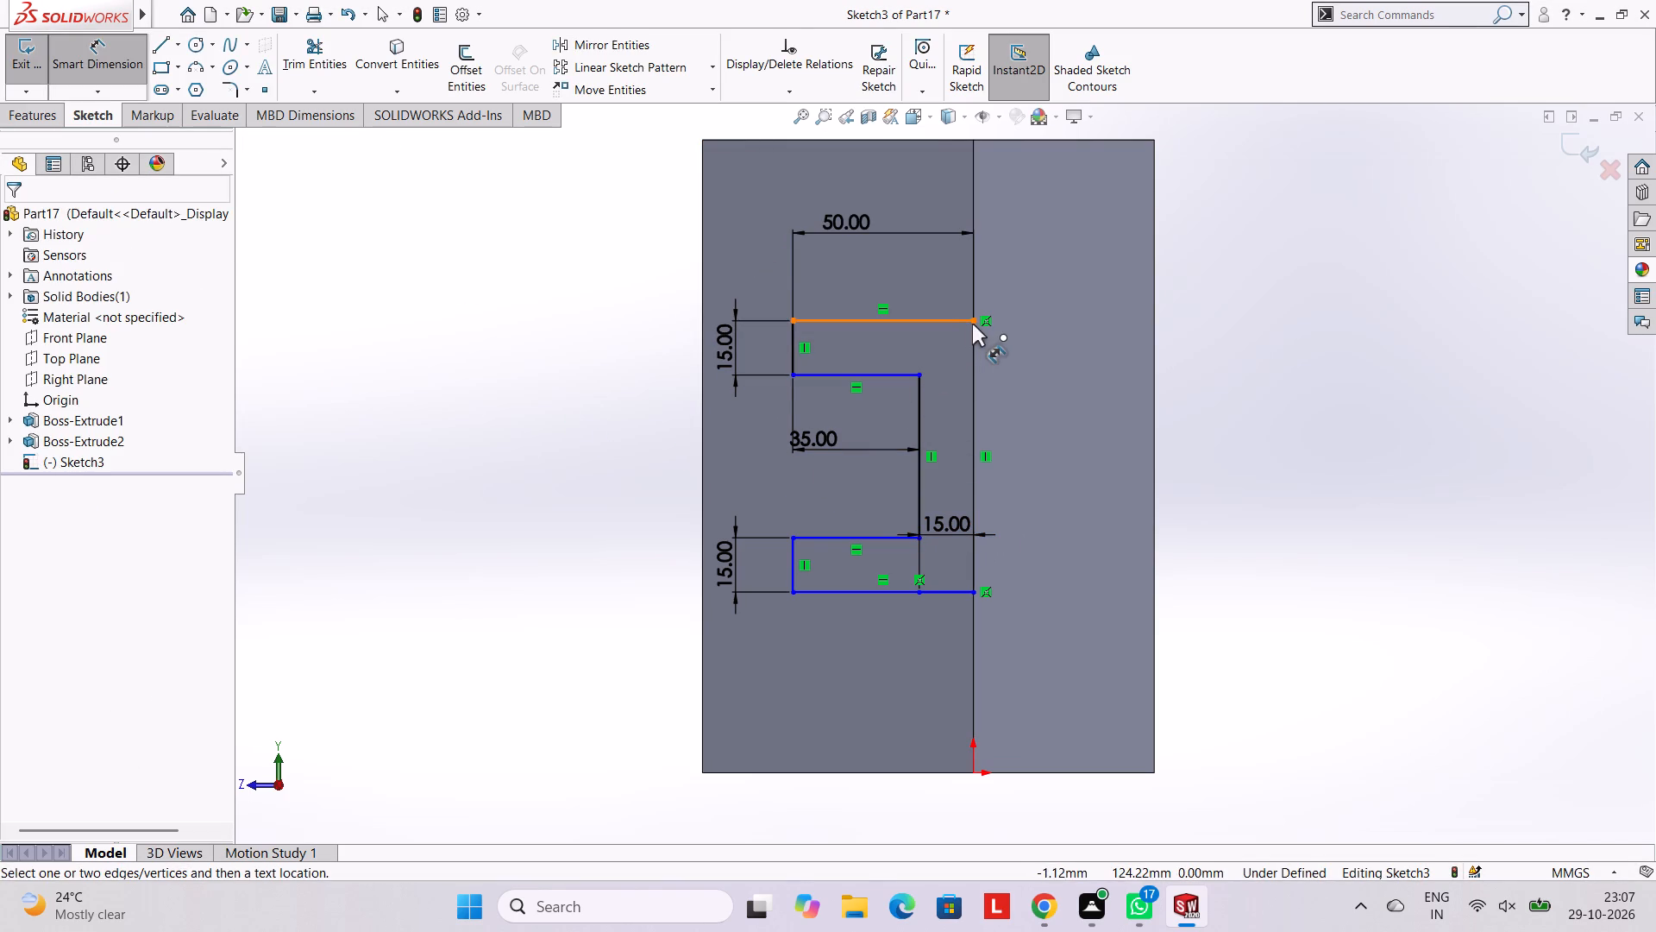
Add a 60 mm vertical dimension from the upper arm's top line to the lower arm's inner top corner.
click(972, 320)
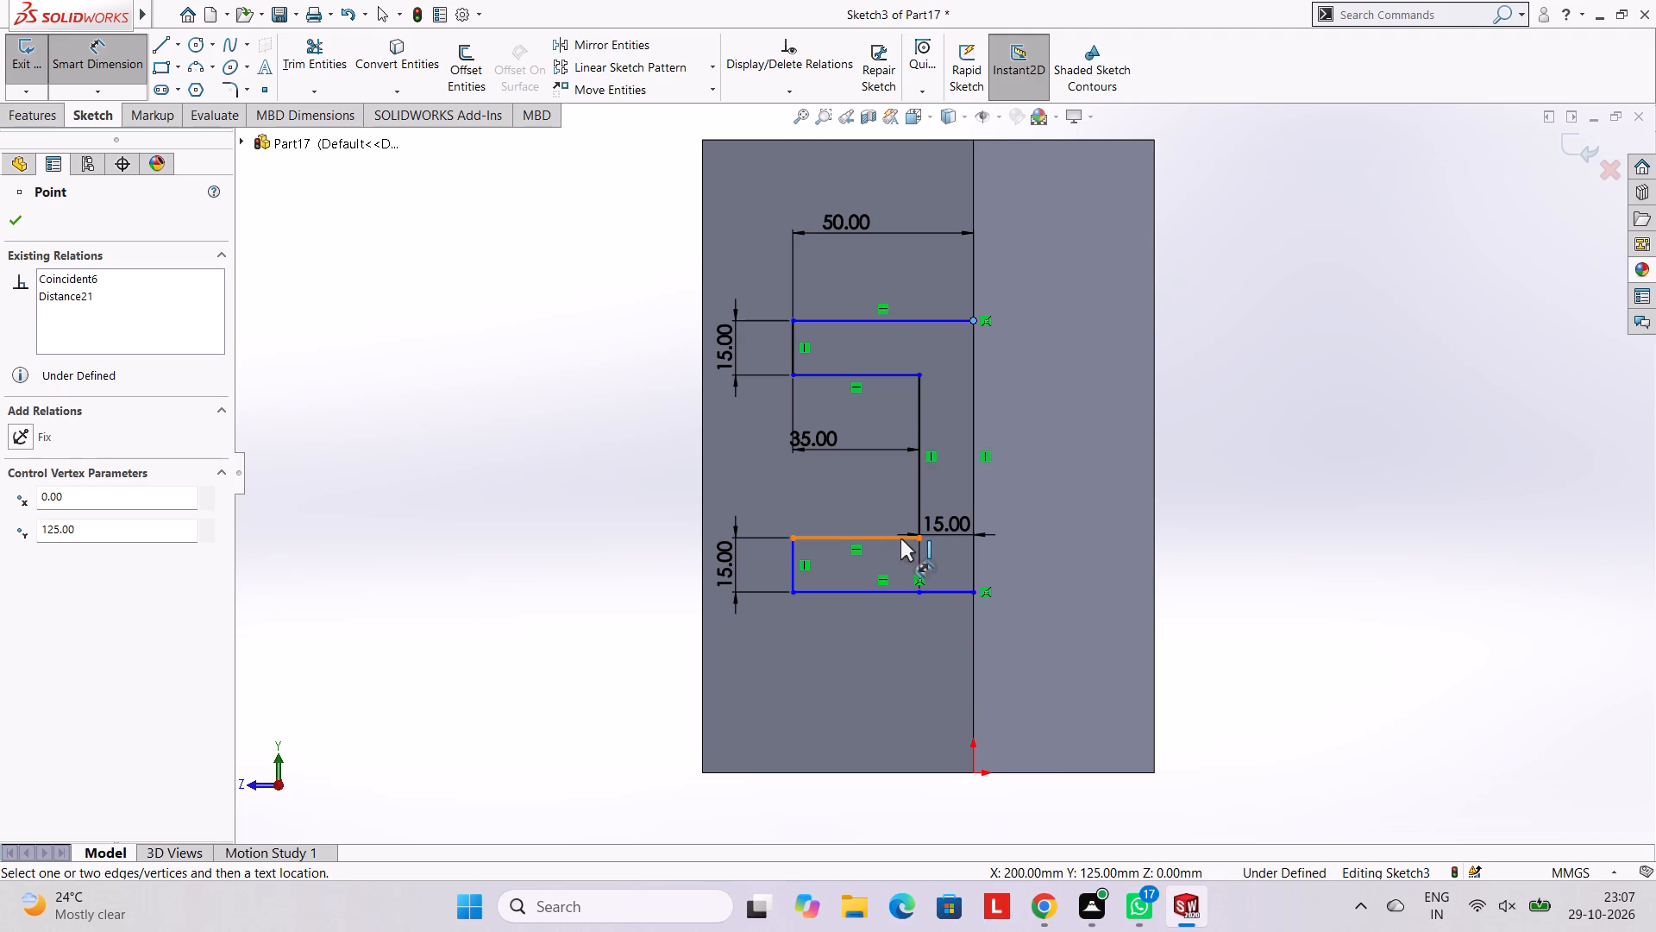
click(917, 538)
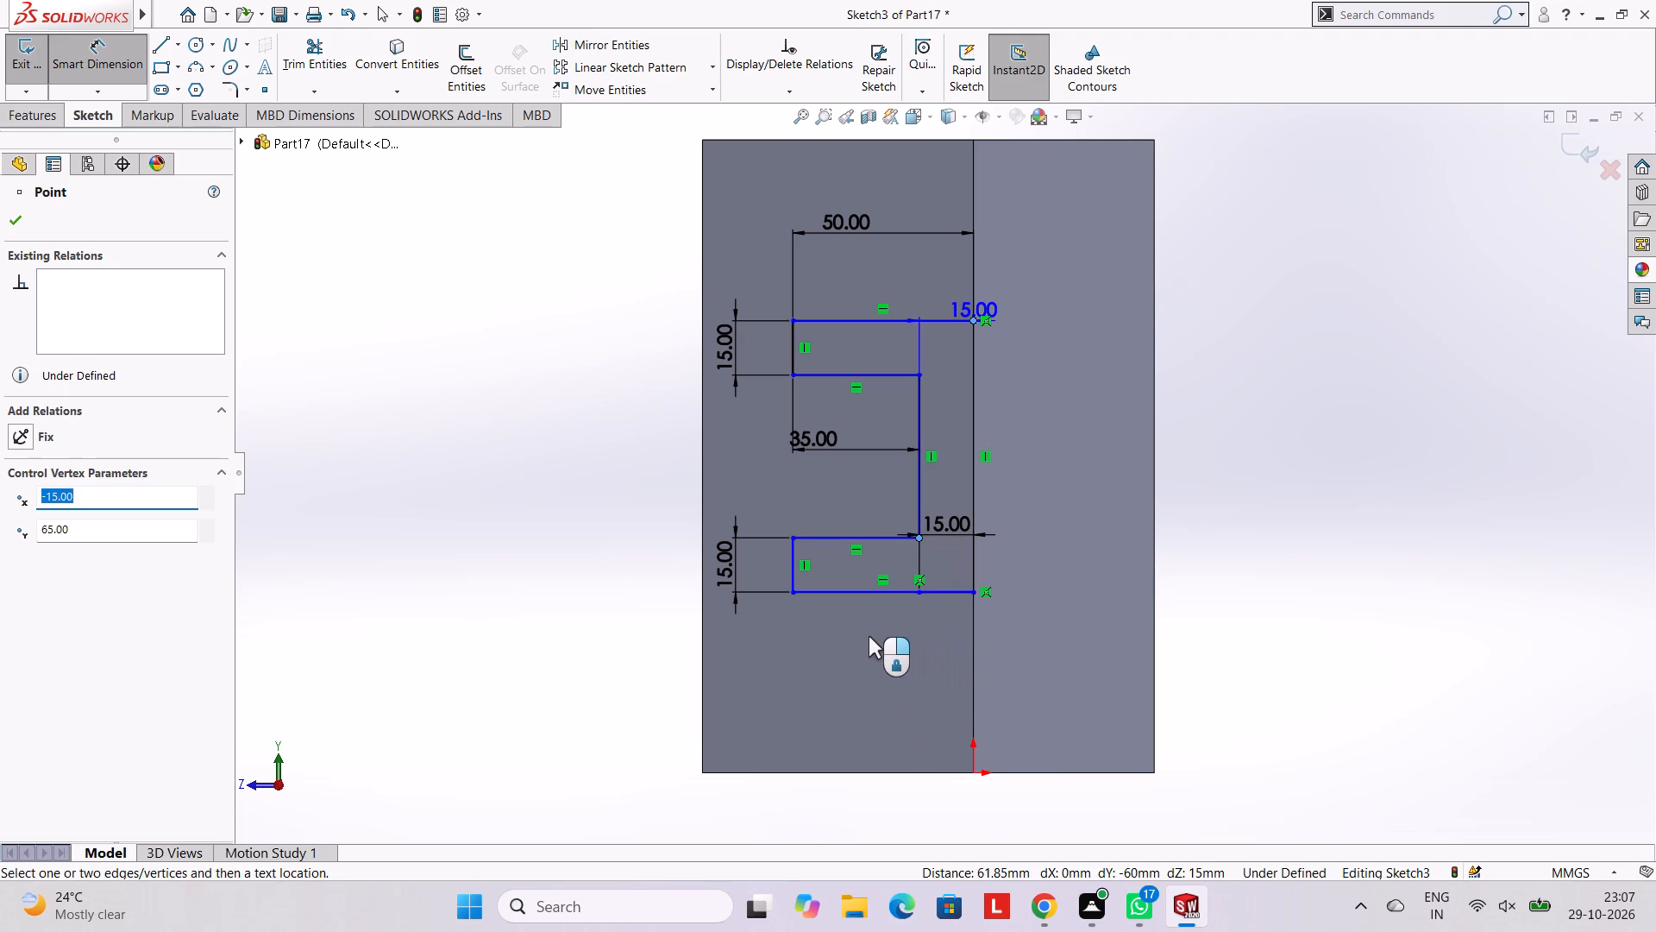
click(604, 520)
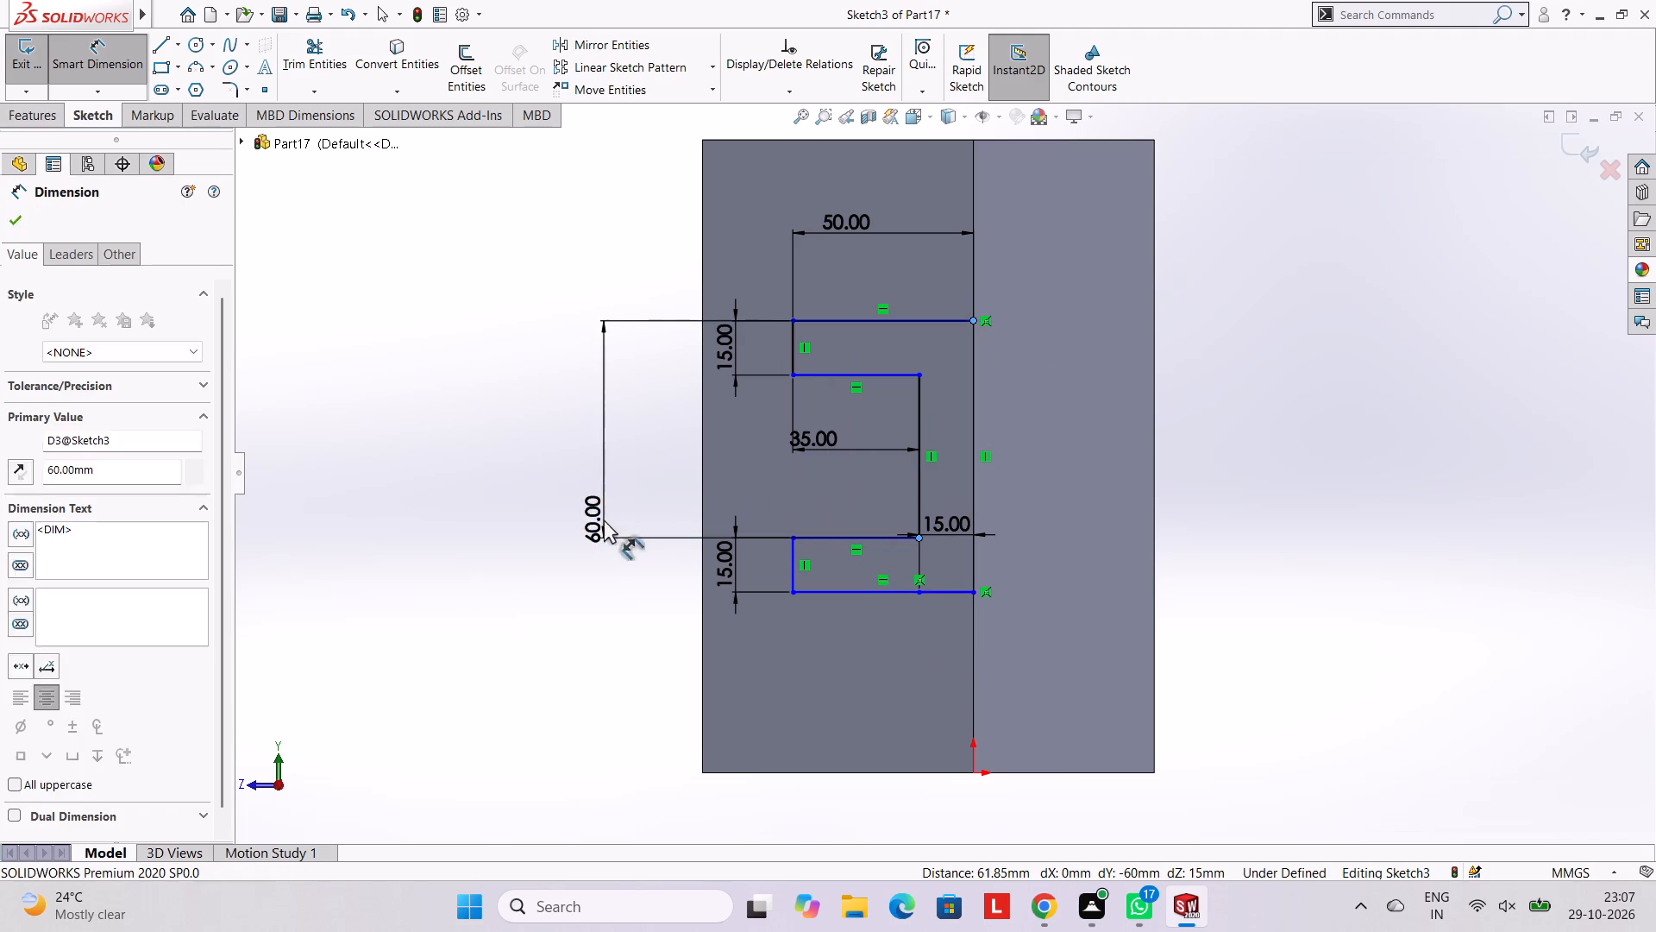
click(528, 493)
click(515, 392)
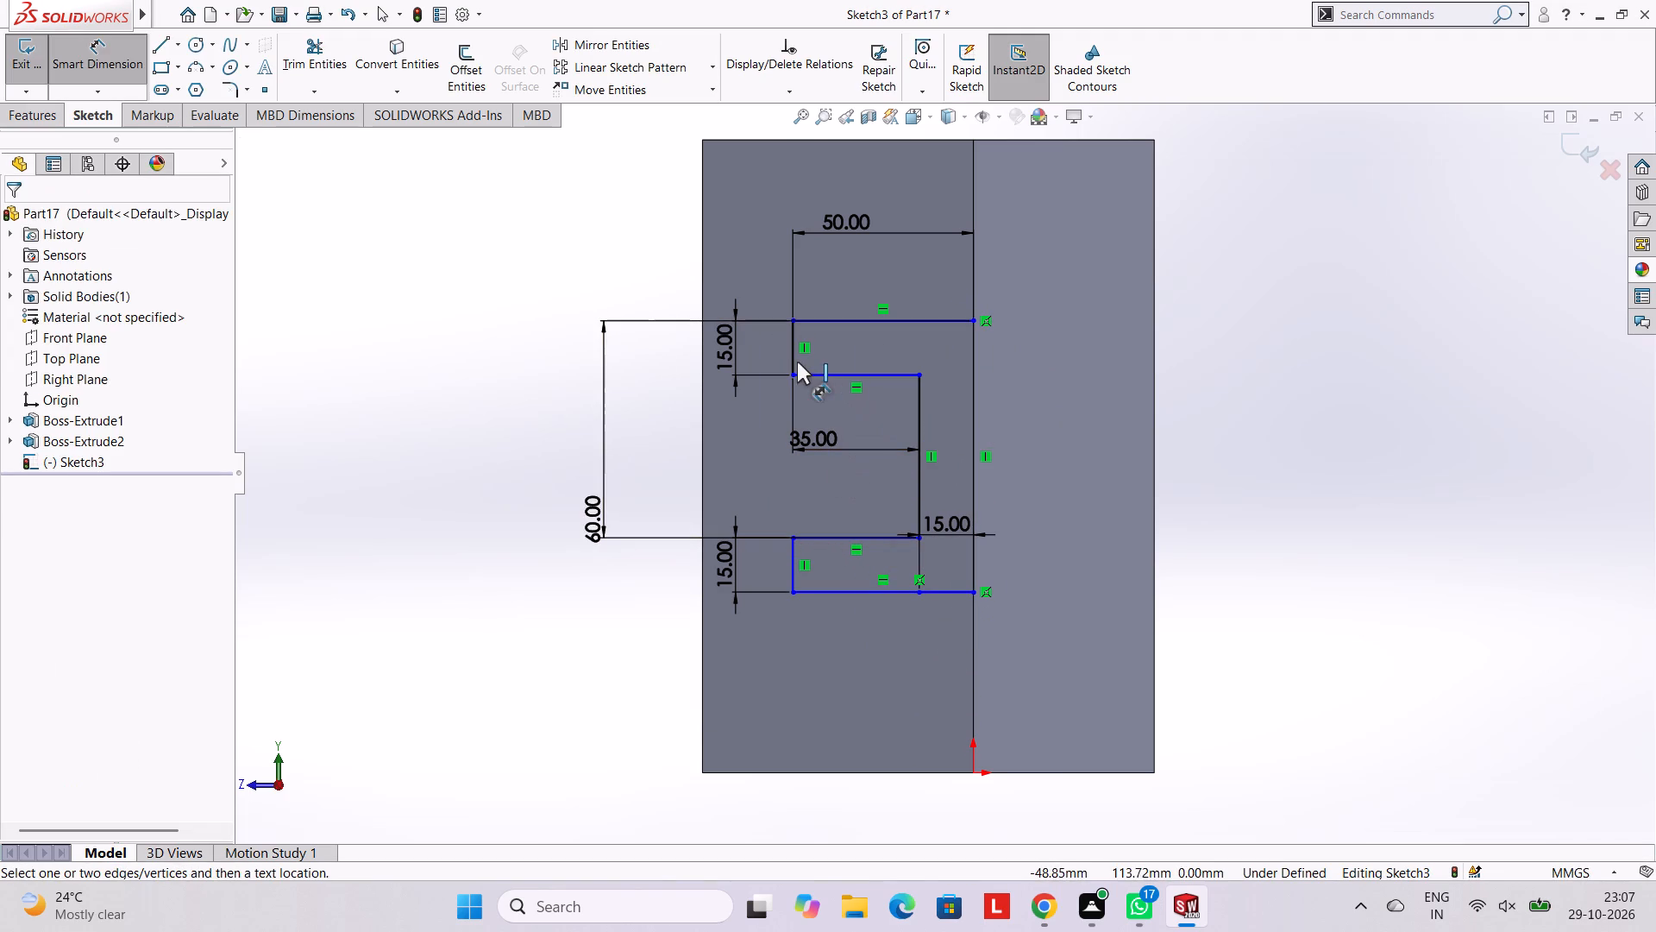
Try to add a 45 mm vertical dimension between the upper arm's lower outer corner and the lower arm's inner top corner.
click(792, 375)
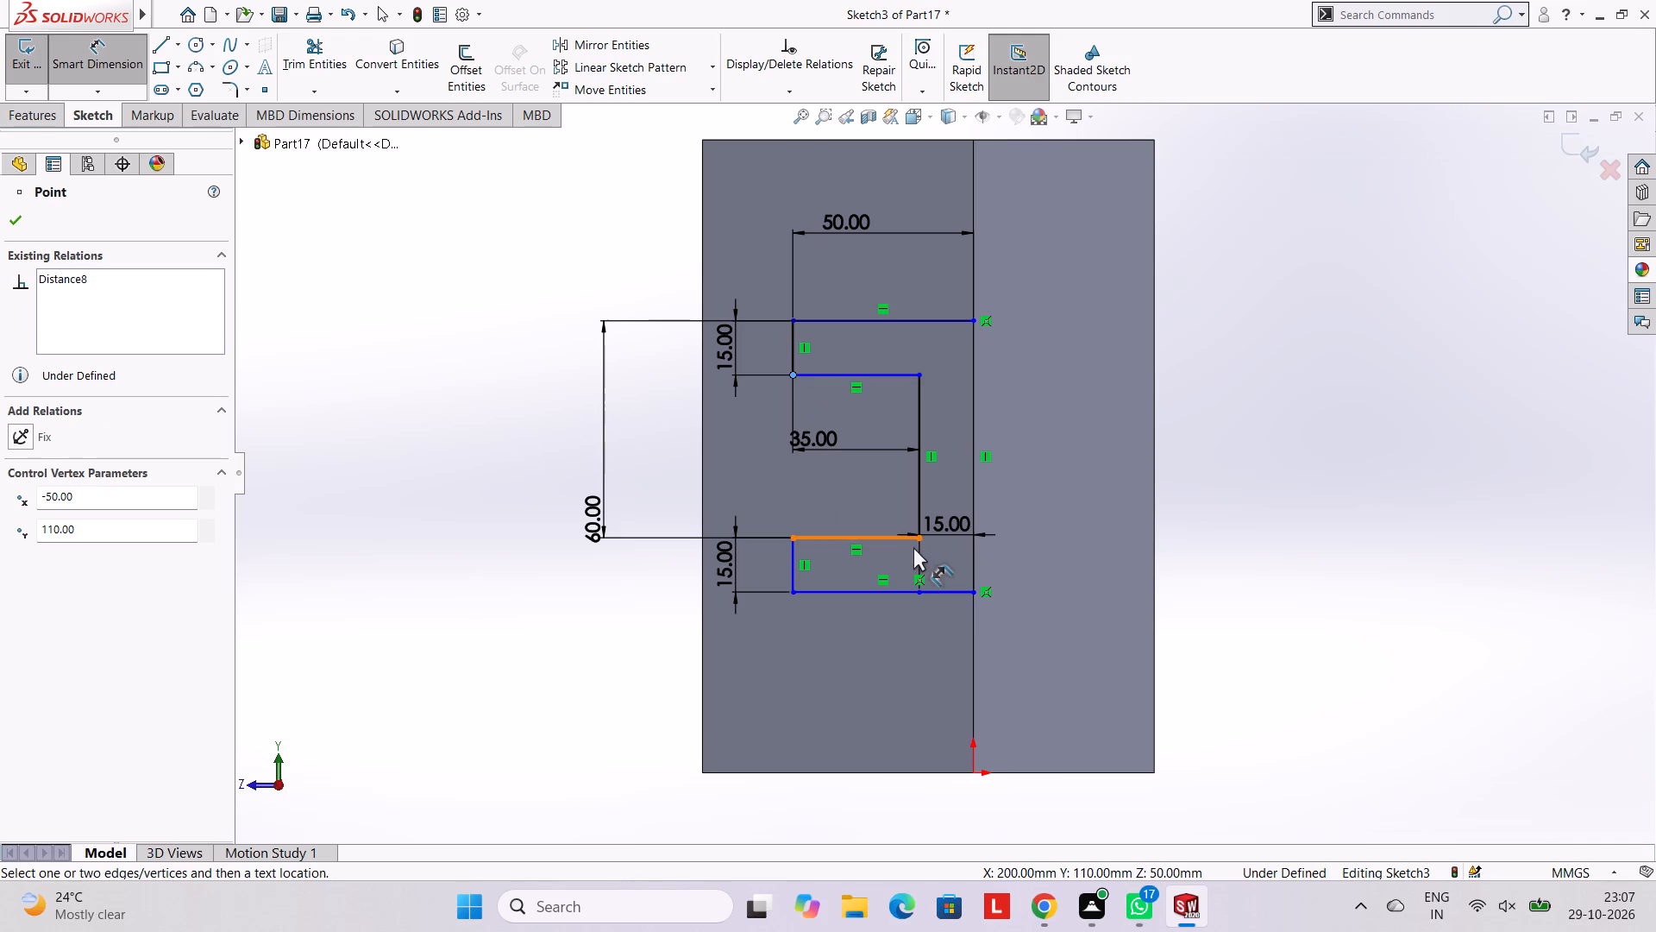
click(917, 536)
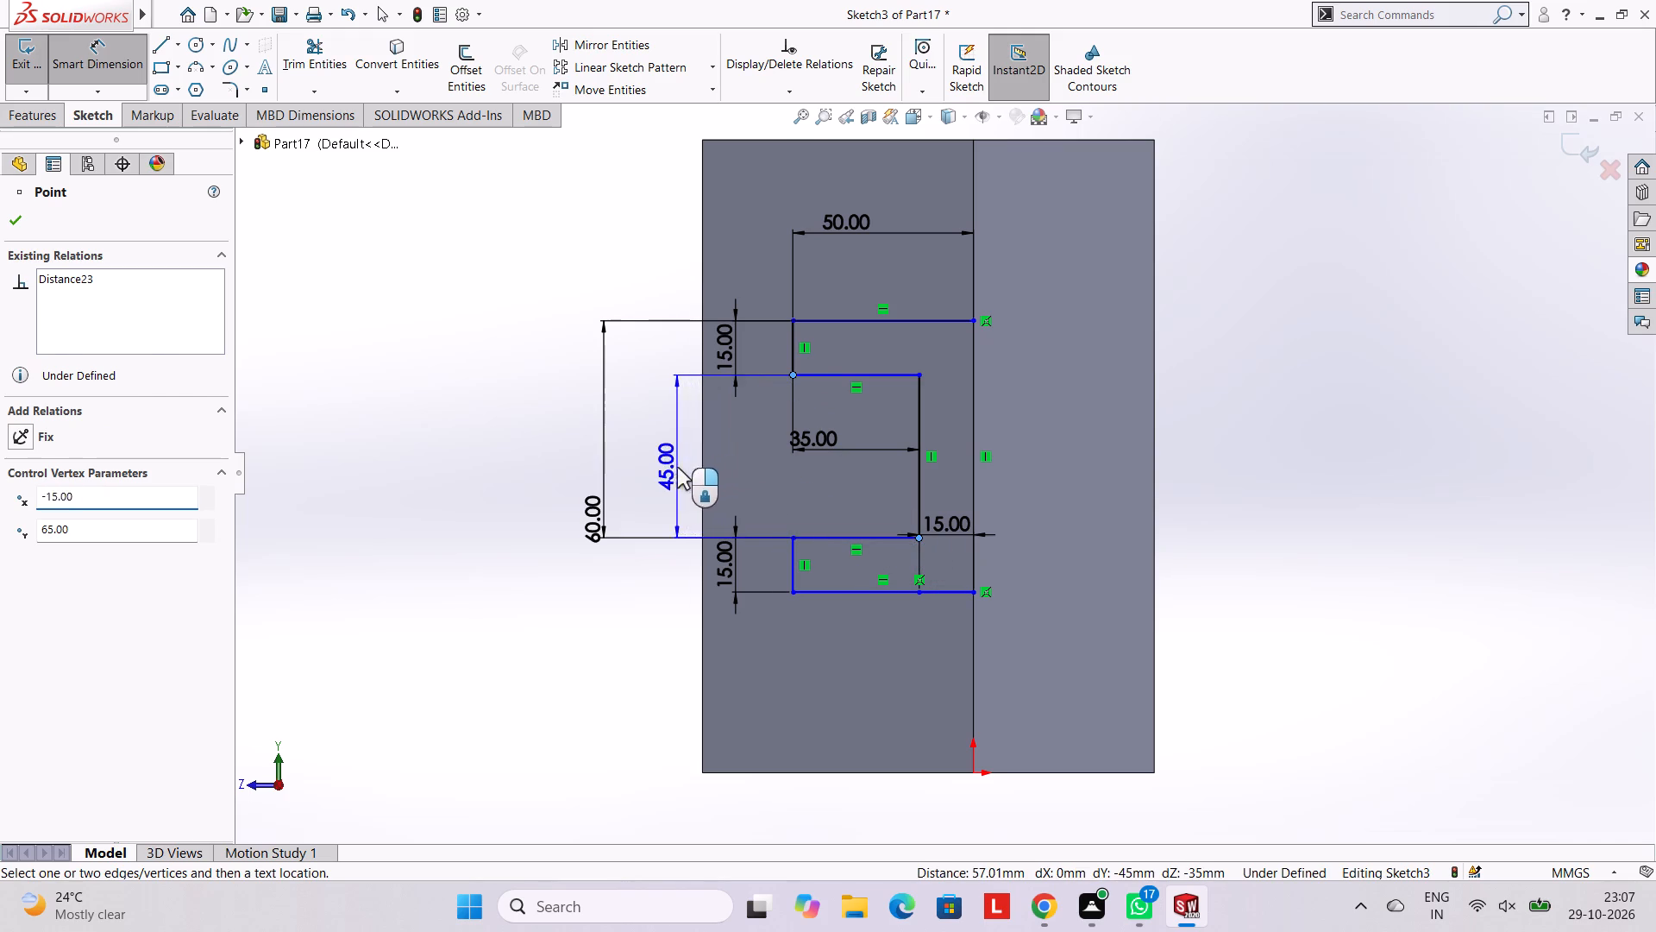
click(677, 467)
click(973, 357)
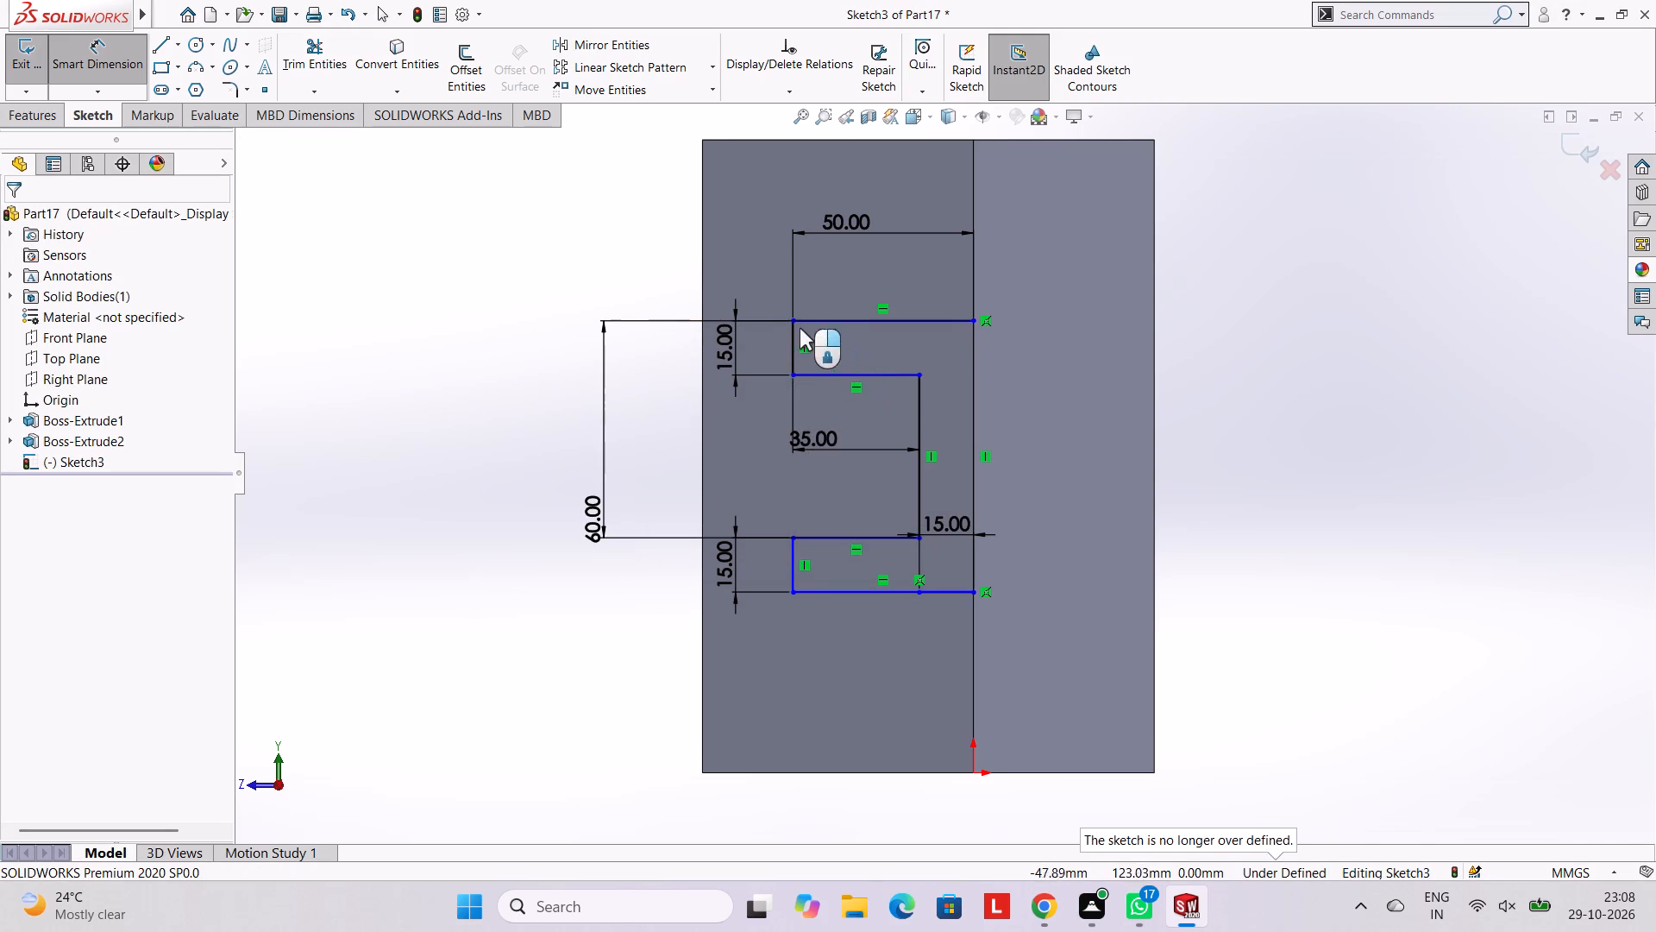
Add a 50 mm horizontal dimension from the lower arm's outer top corner to the profile's end point on the block–ridge edge.
click(792, 536)
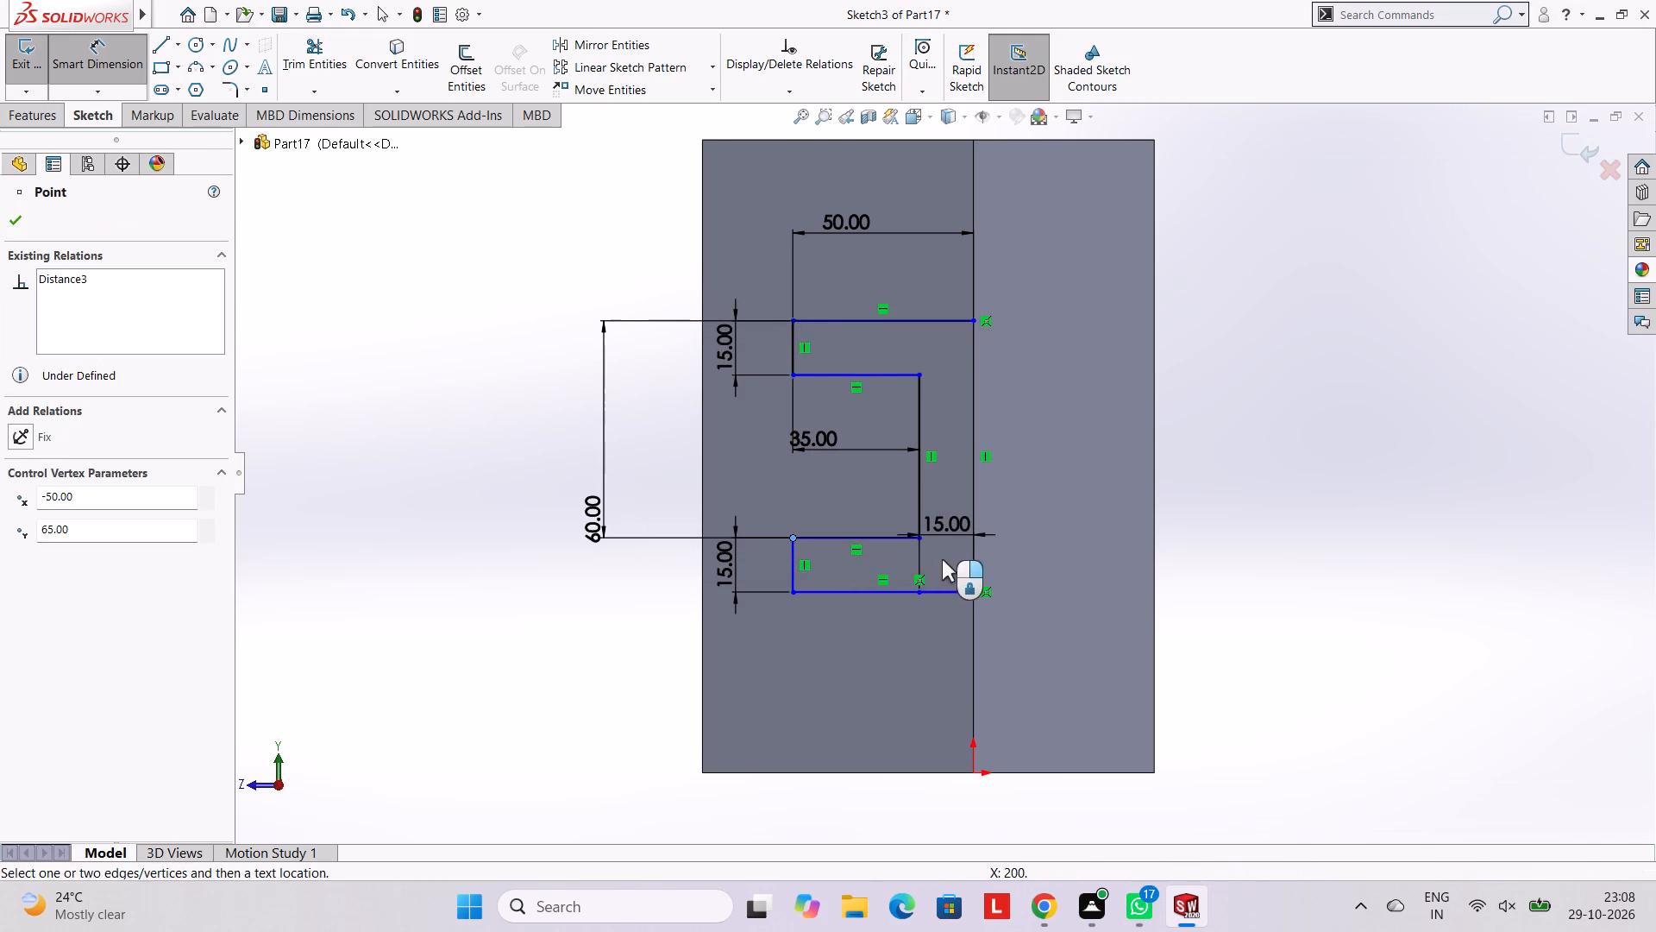
click(975, 593)
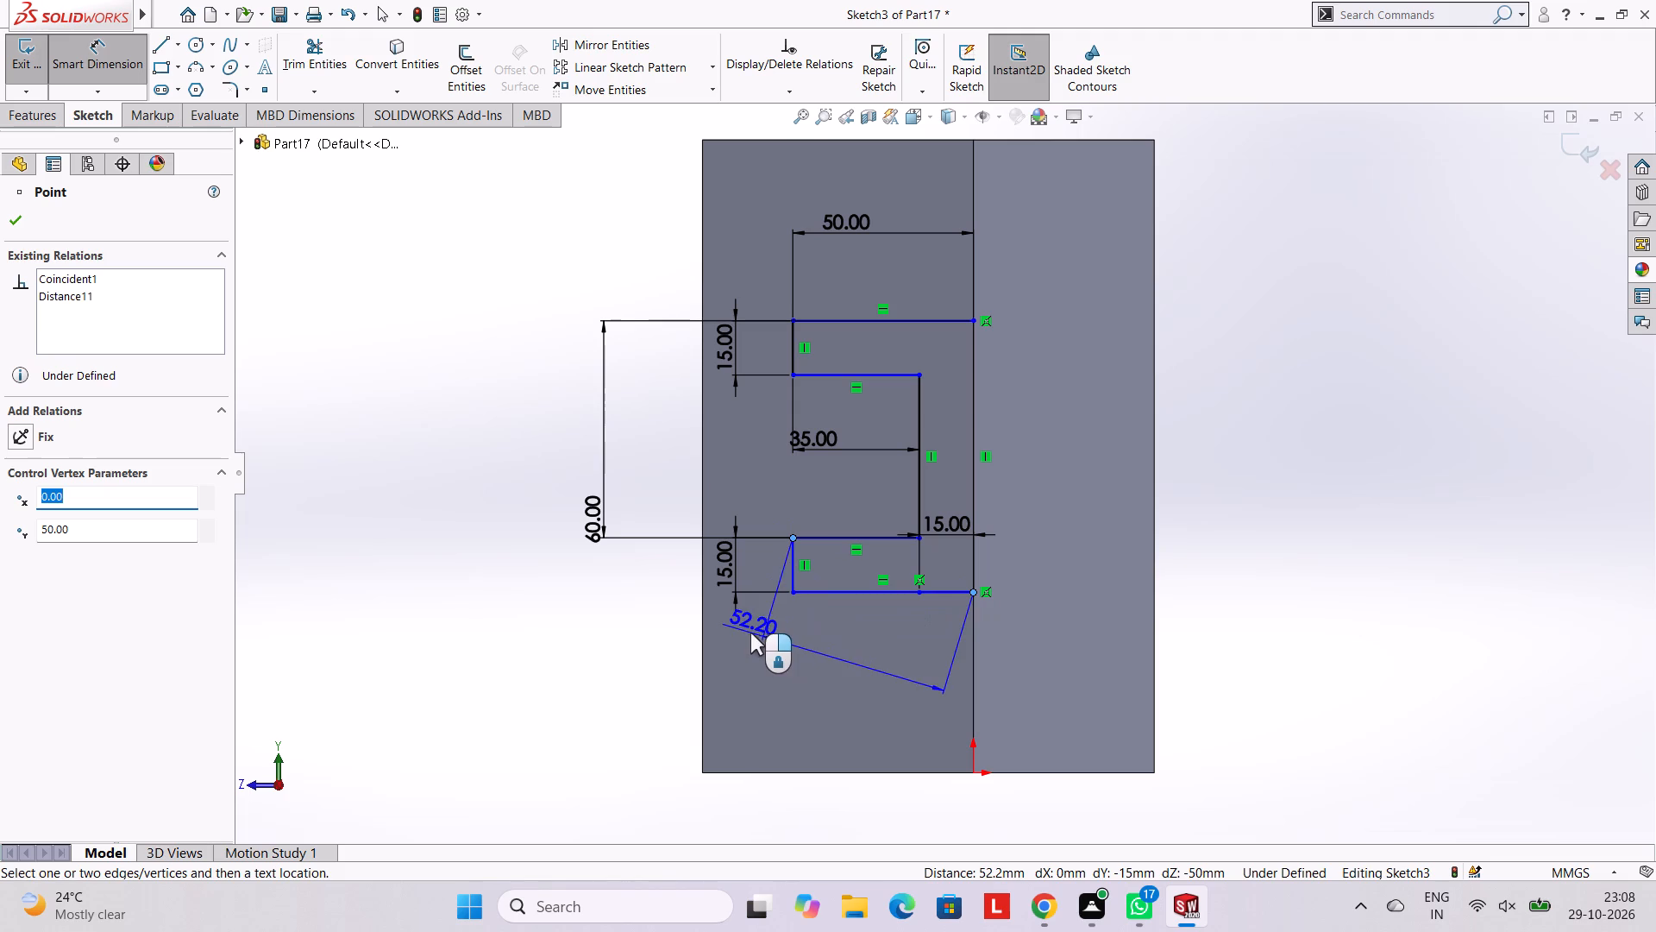
click(800, 659)
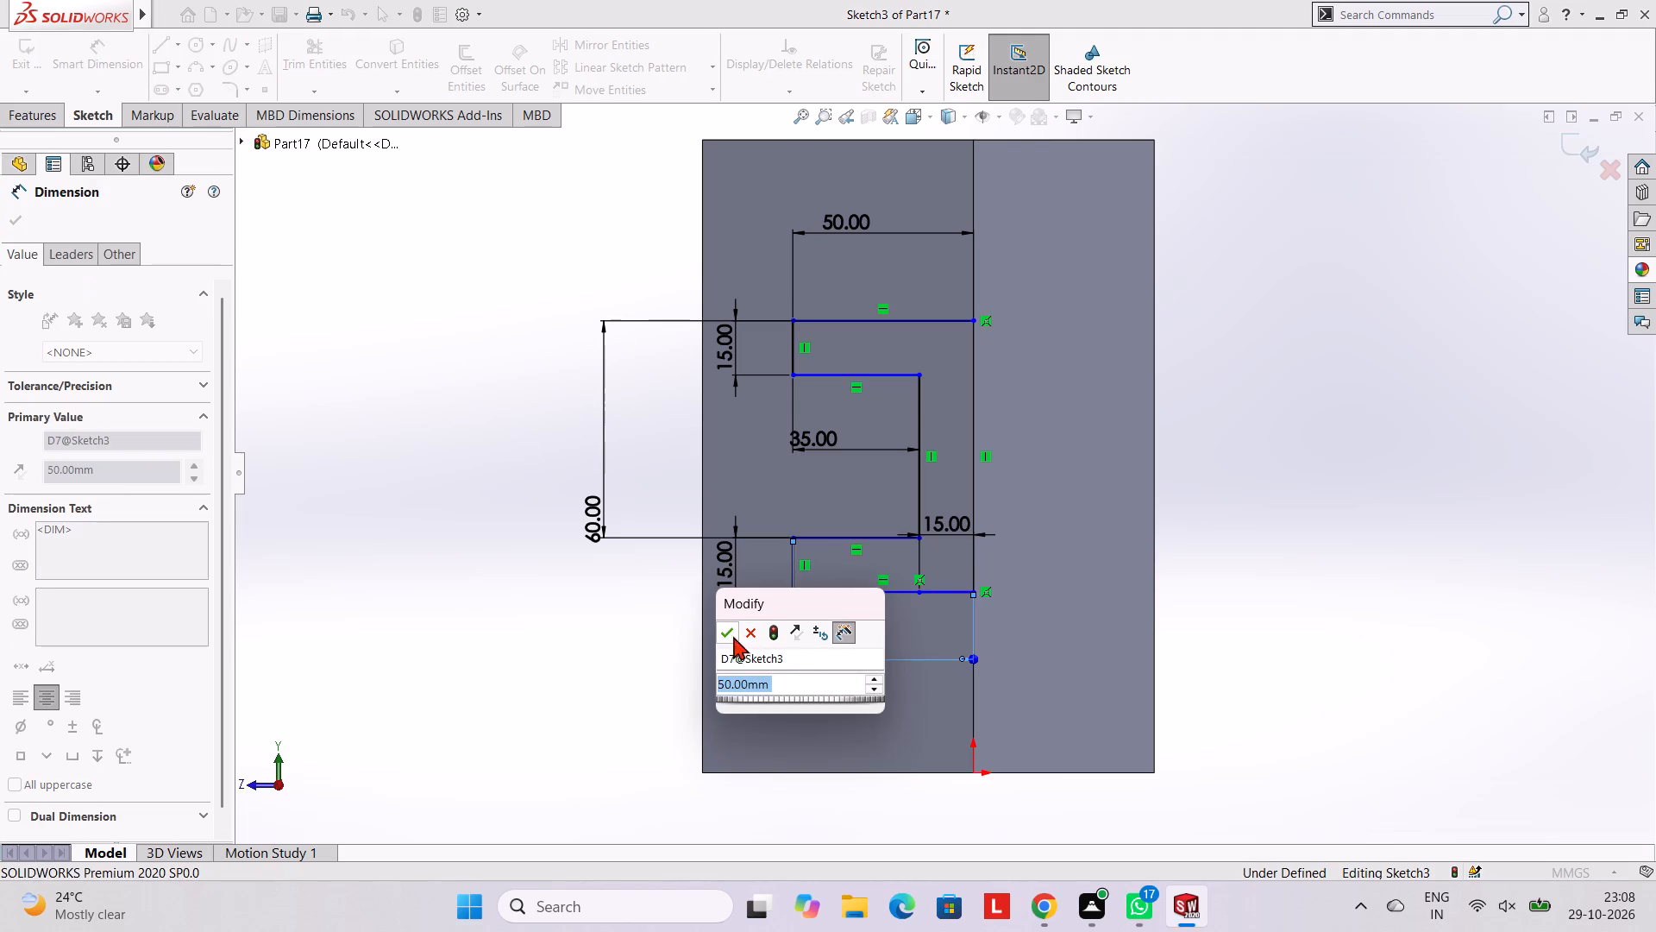
click(724, 633)
click(762, 475)
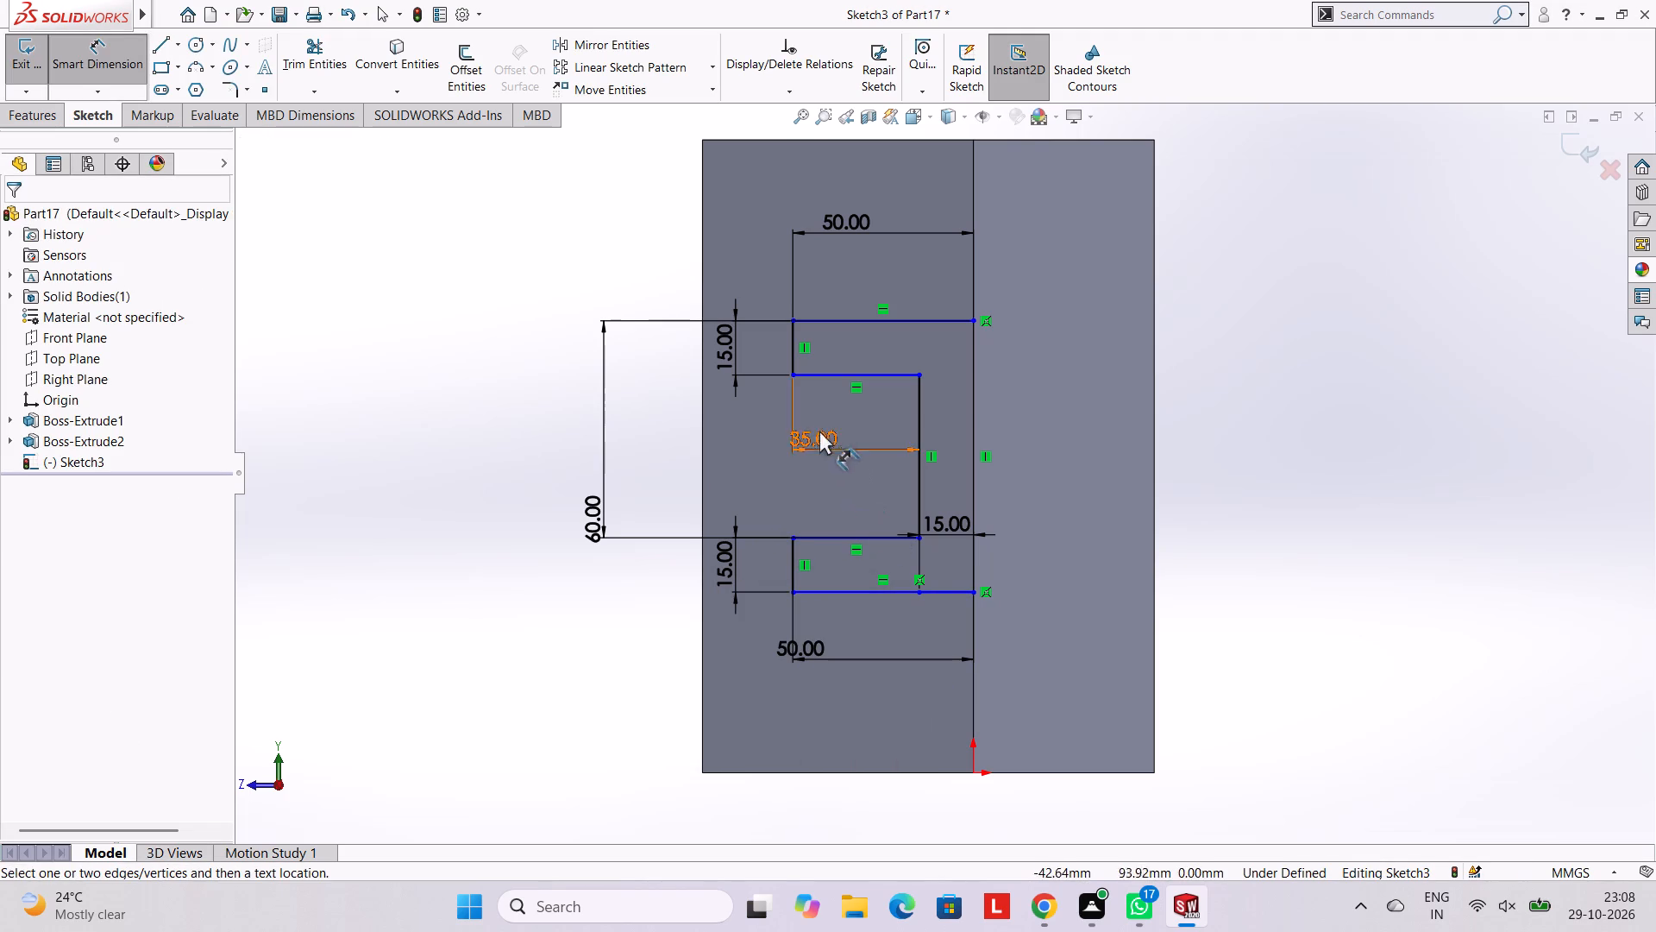
Add a 65 mm vertical dimension between the lower arm's top line and the block's bottom edge.
scroll(925, 544, down, 2)
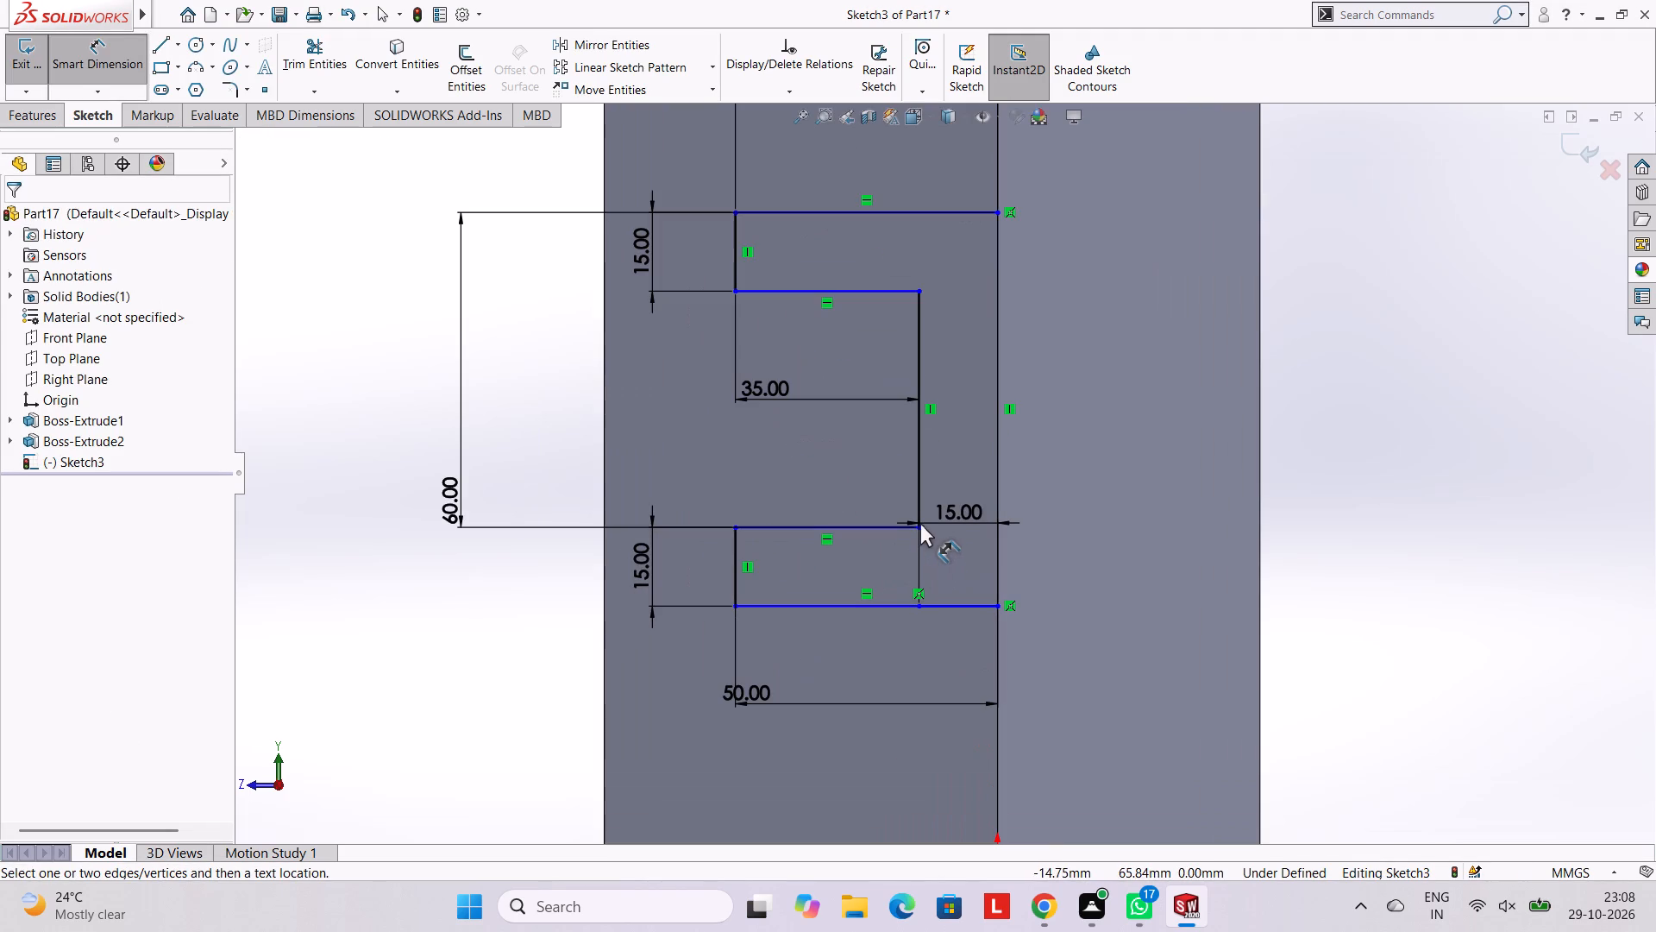
click(816, 523)
scroll(926, 614, up, 4)
click(902, 663)
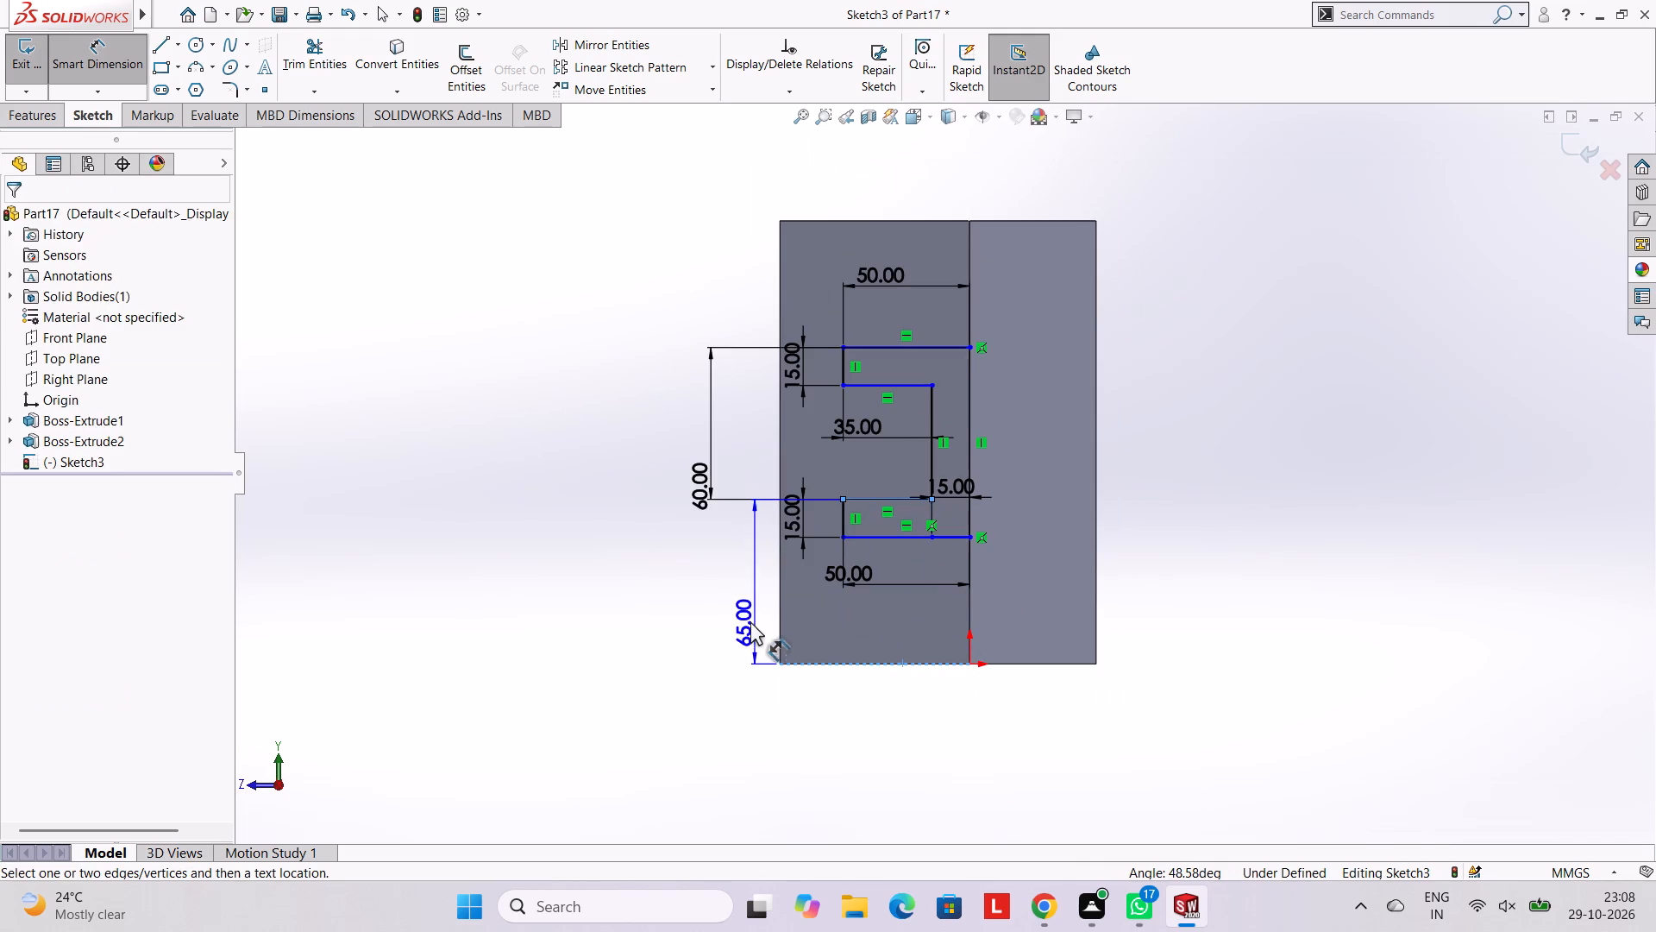
click(738, 620)
click(667, 589)
click(623, 488)
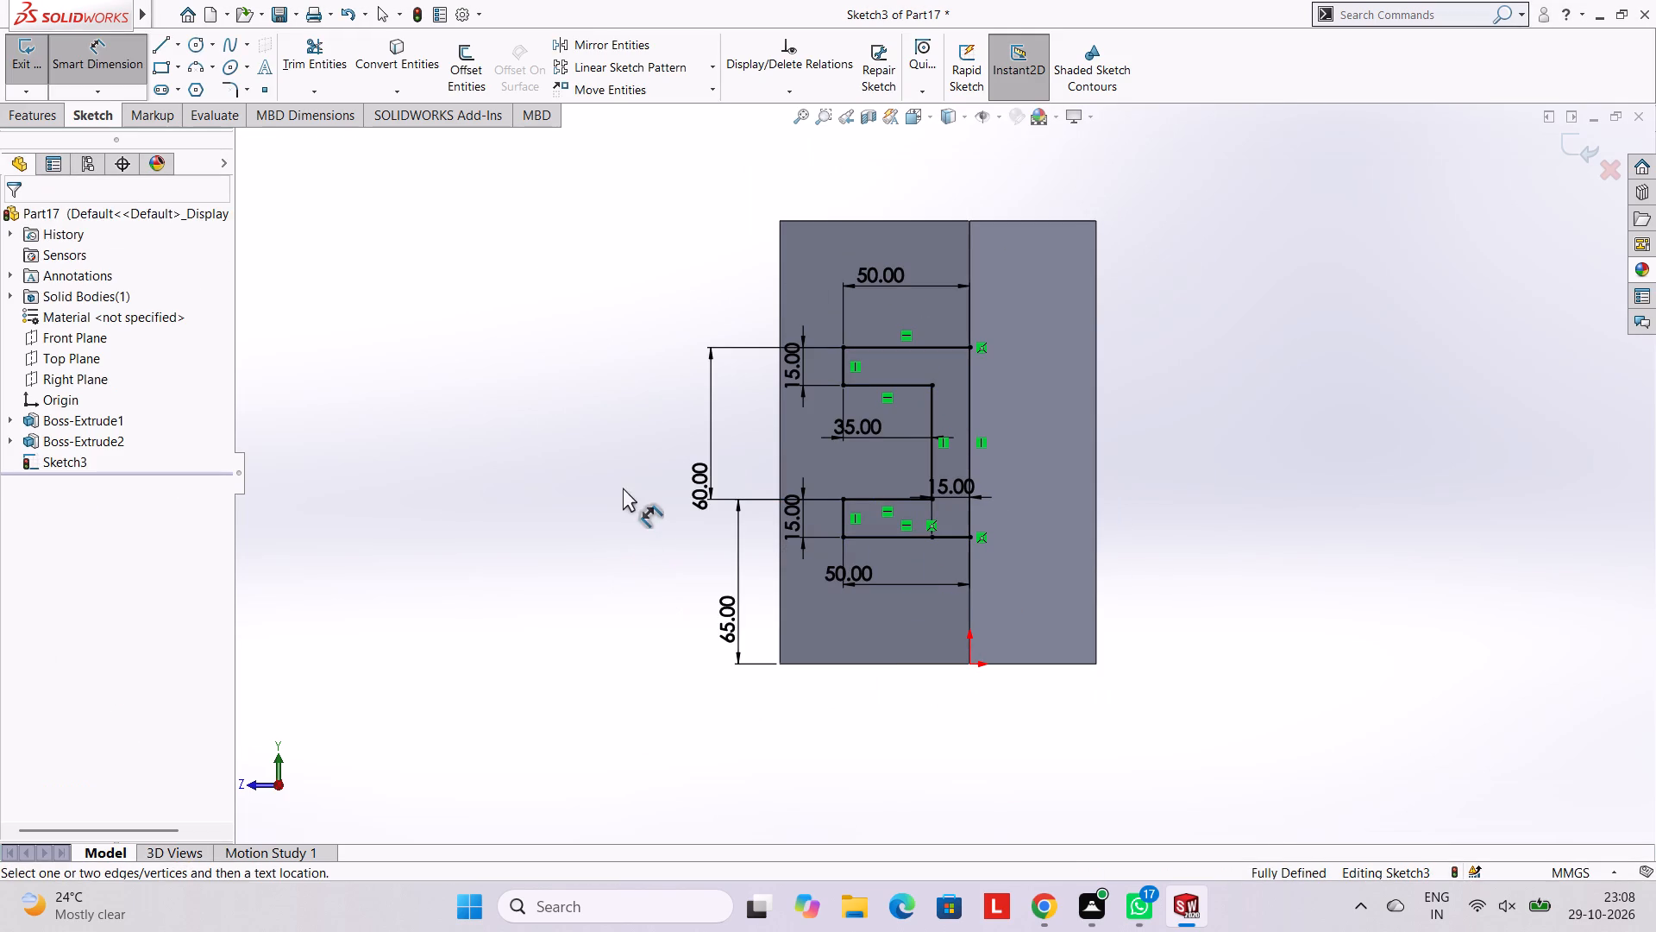
Extrude the two-armed profile region as a blind boss 200 mm deep, with the direction reversed to run across the block.
scroll(970, 436, down, 3)
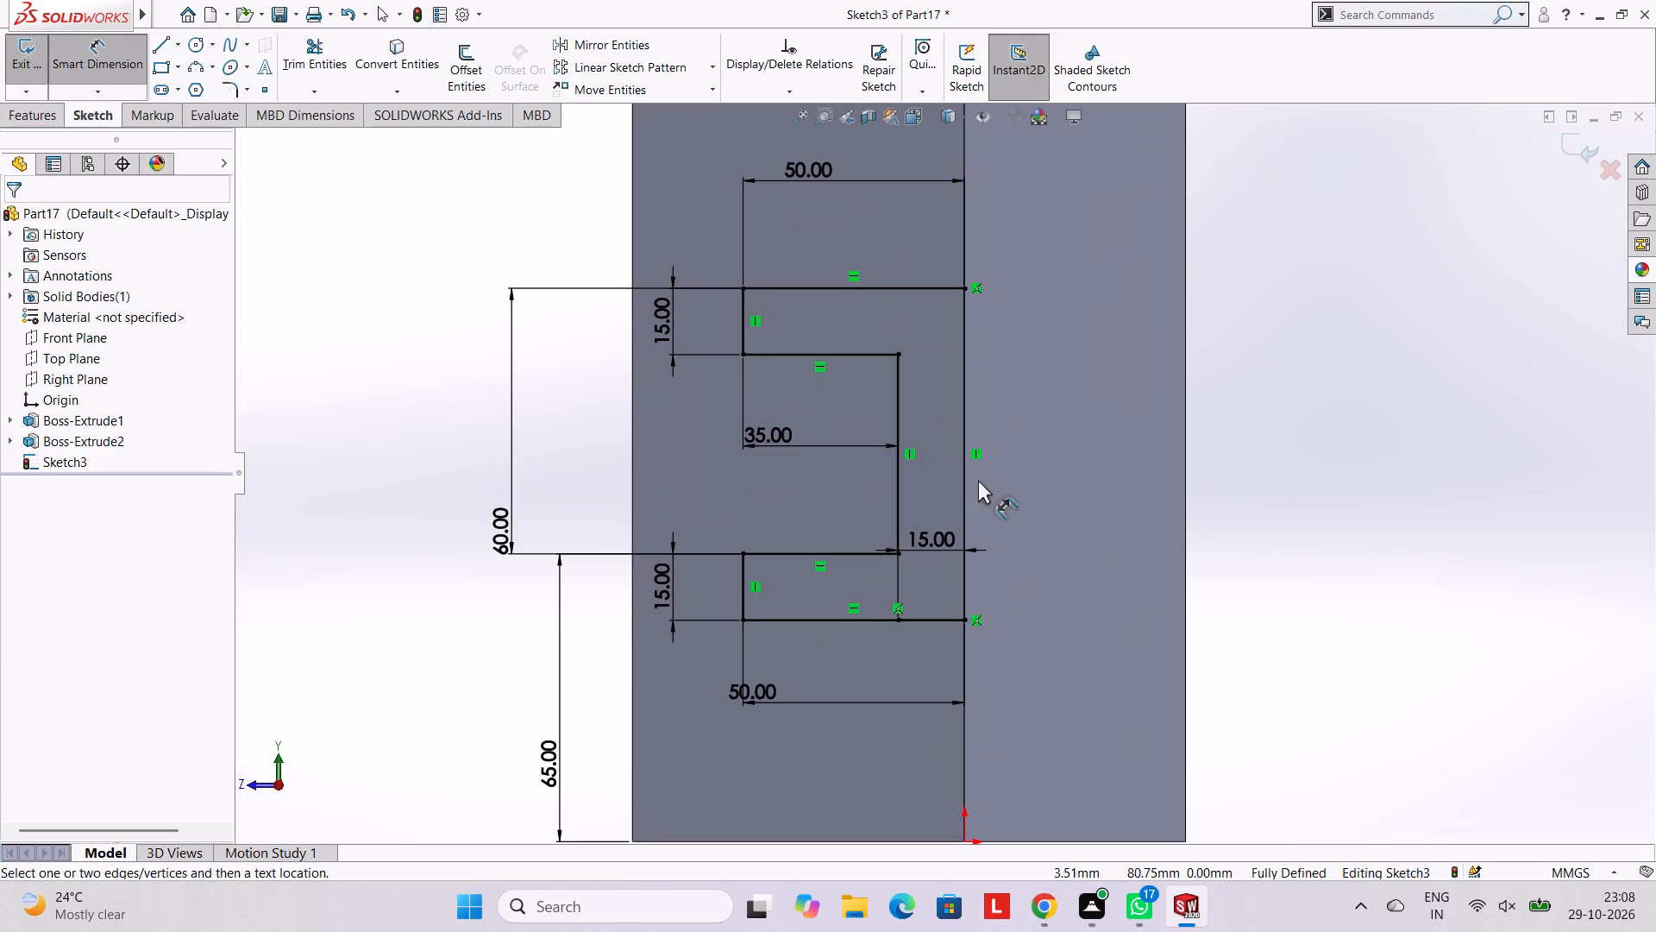
middle_drag(955, 388, 1007, 400)
middle_drag(914, 534, 920, 532)
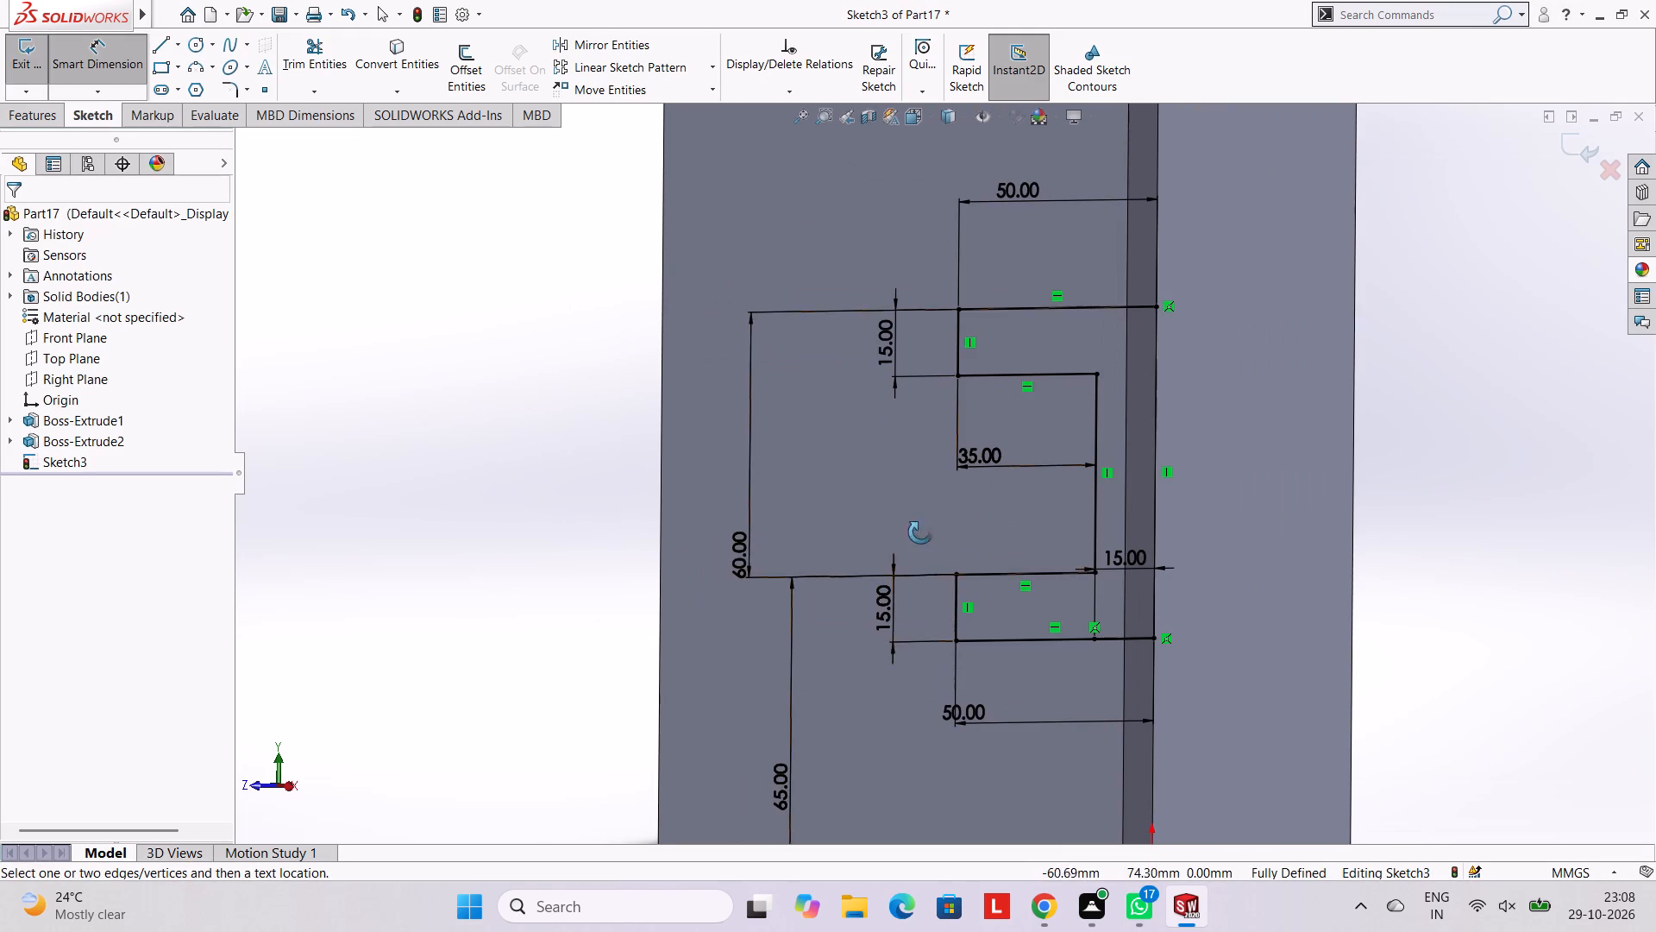
middle_drag(920, 532, 1028, 362)
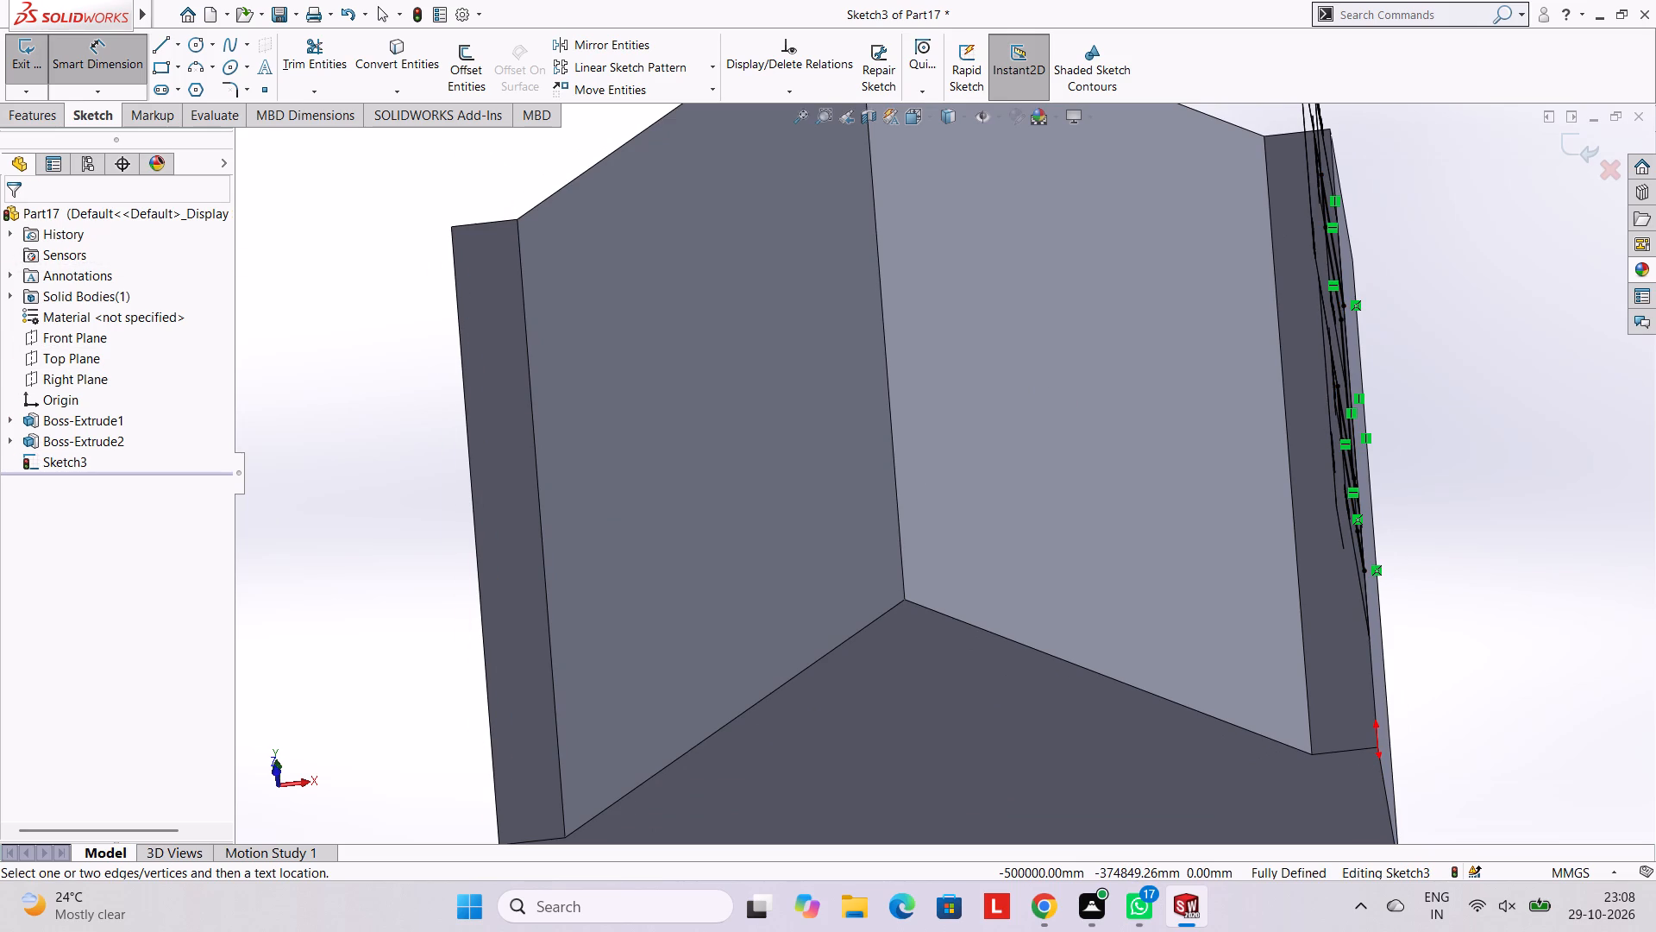
click(33, 116)
click(41, 71)
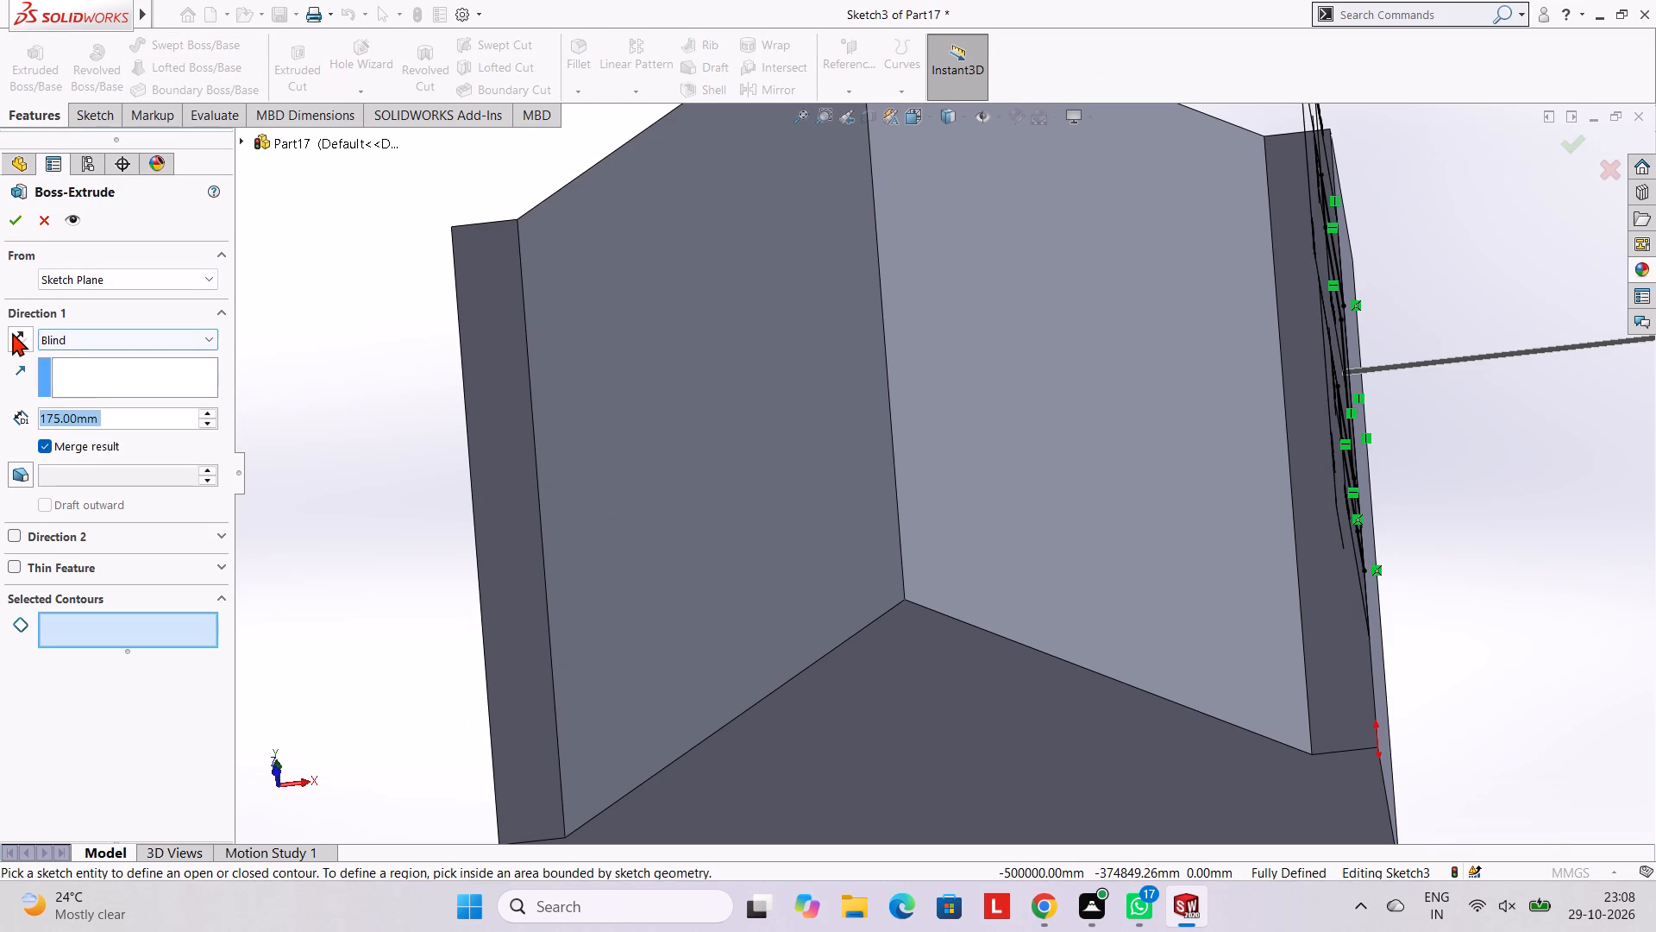
click(12, 332)
middle_drag(1383, 393, 1239, 424)
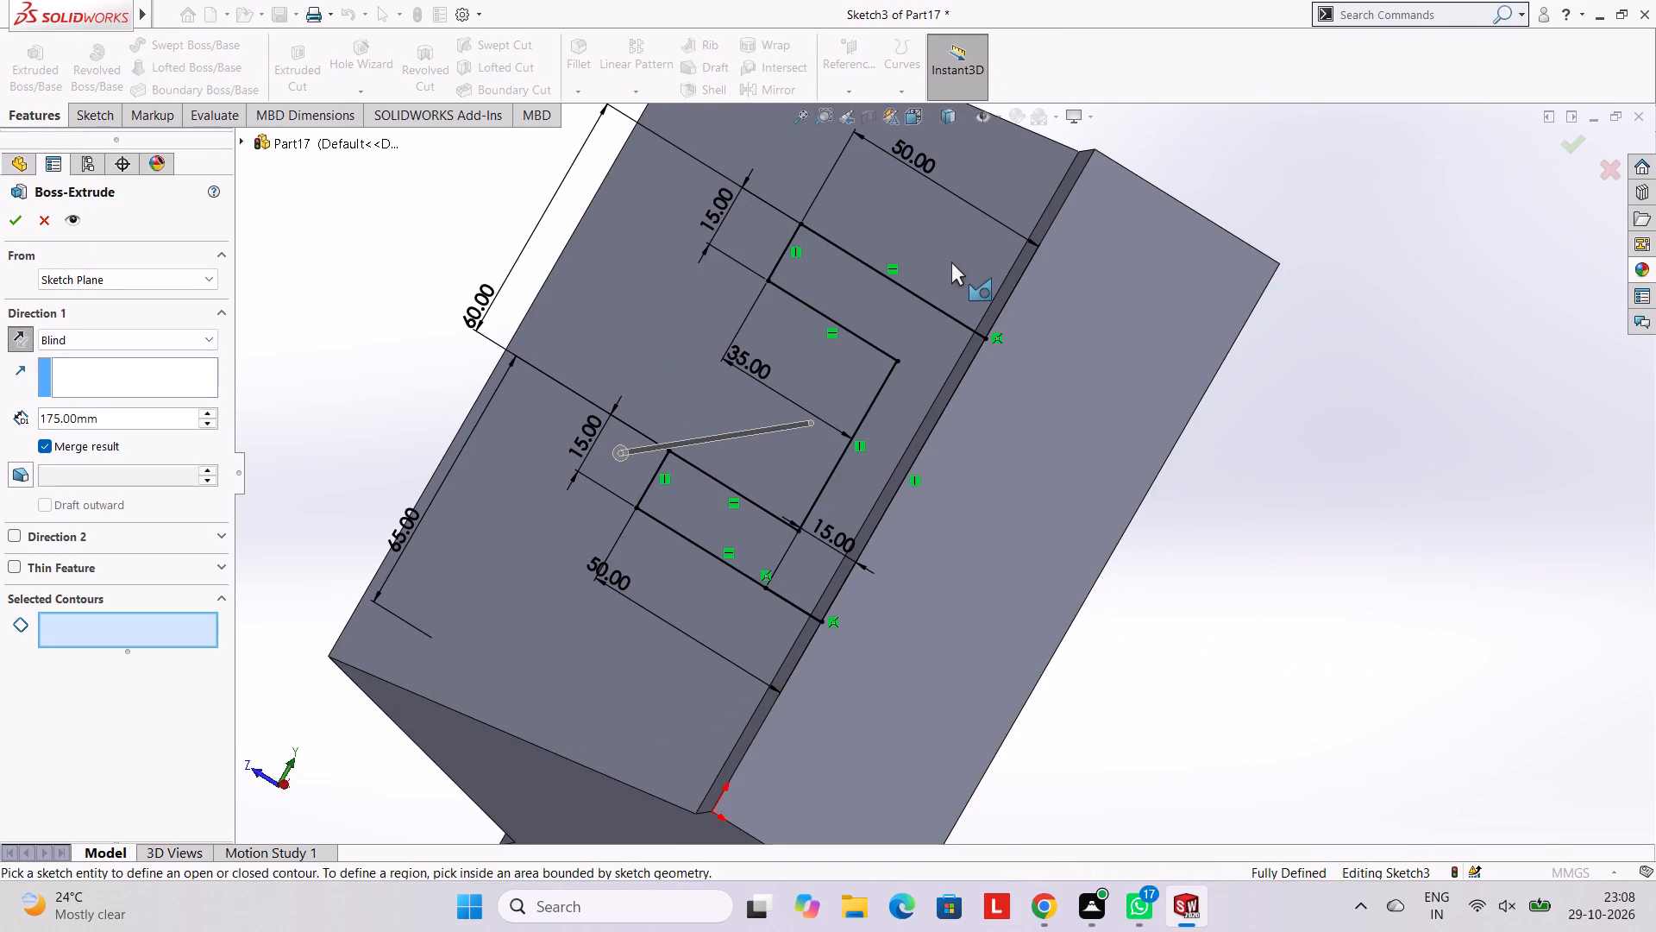
click(951, 261)
click(902, 313)
middle_drag(812, 449, 915, 430)
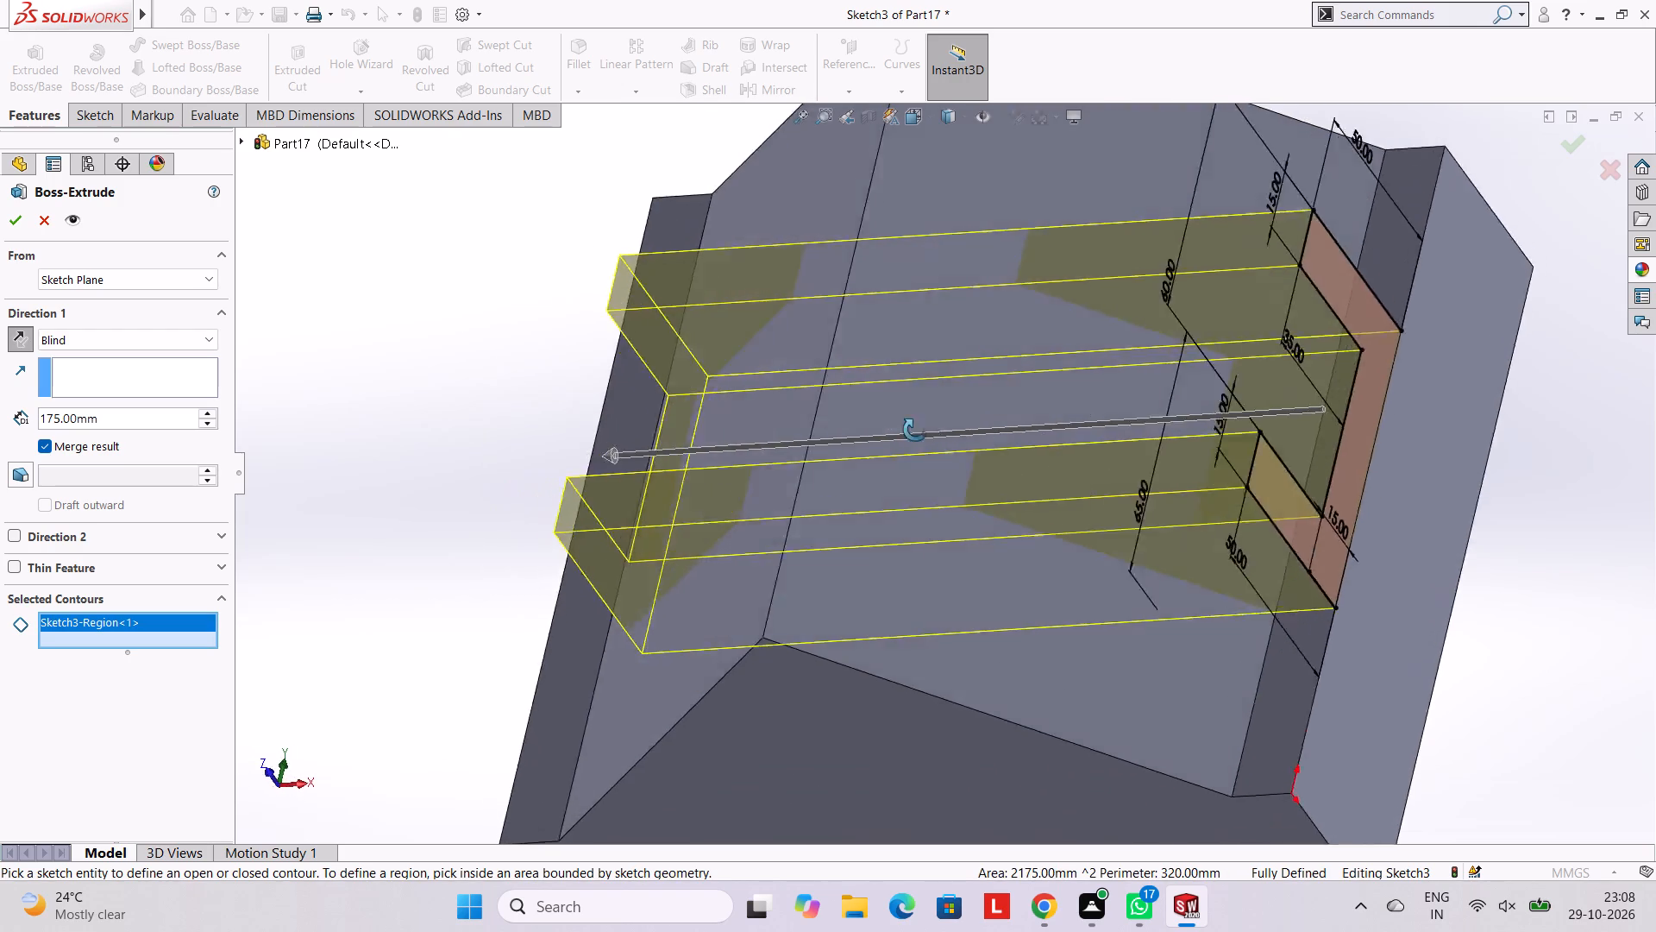
middle_drag(915, 430, 944, 312)
click(118, 424)
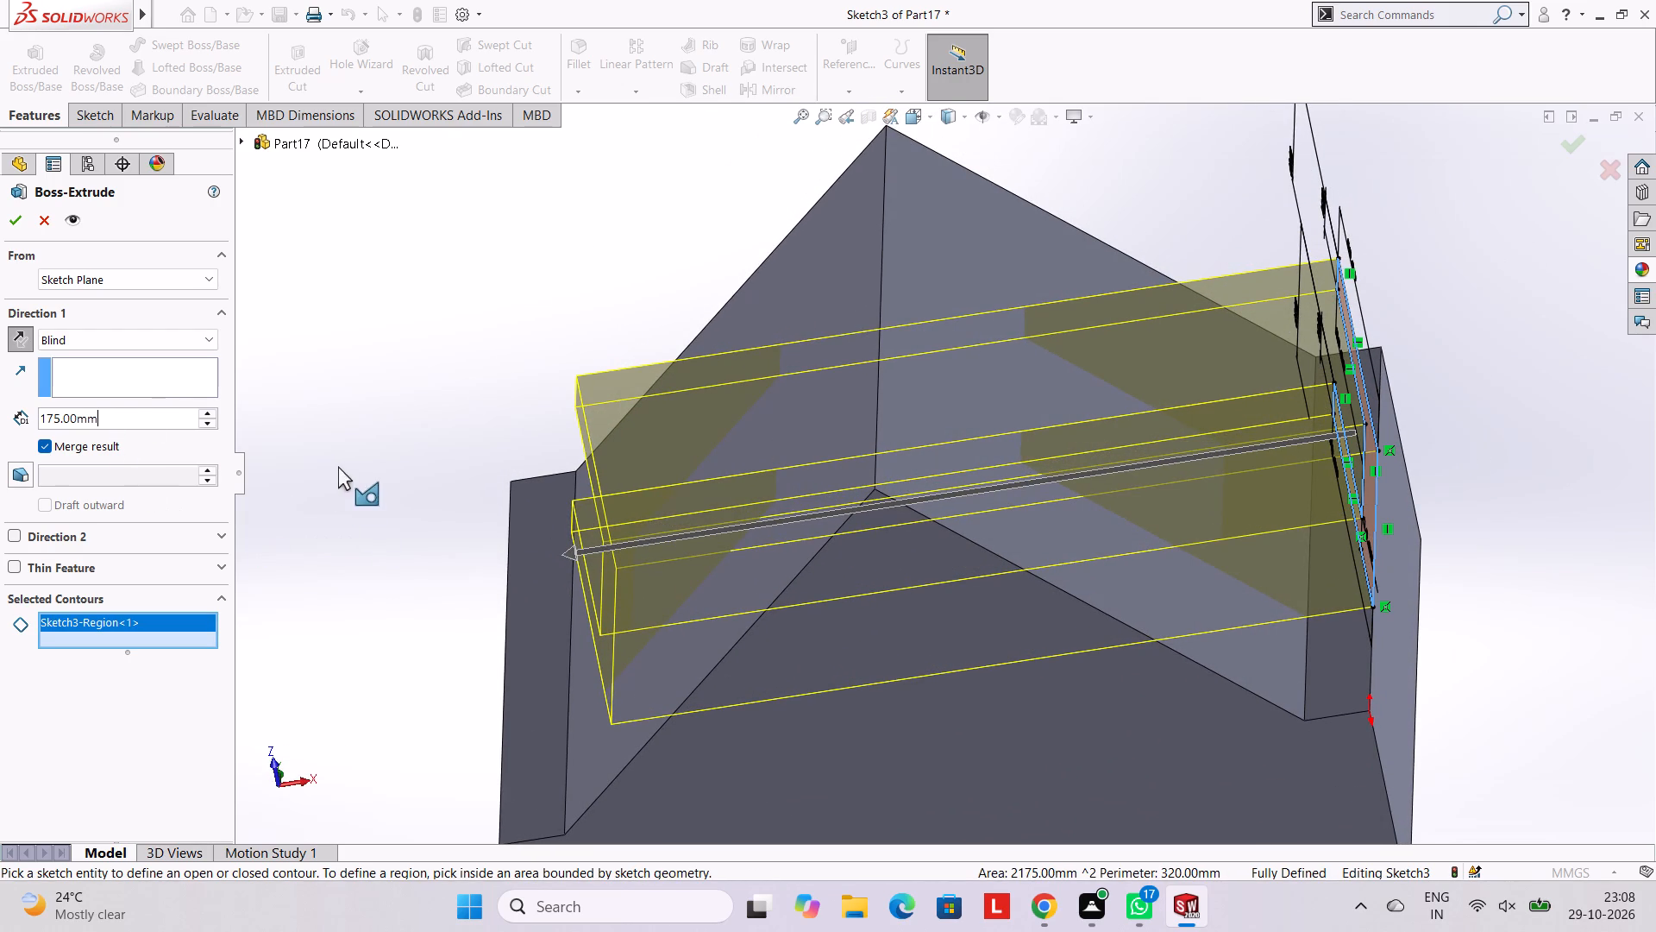
key(BackSpace)
key(BackSpace)
key(BackSpace)
key(BackSpace)
key(BackSpace)
key(BackSpace)
key(BackSpace)
key(BackSpace)
key(BackSpace)
key(BackSpace)
key(BackSpace)
key(BackSpace)
key(BackSpace)
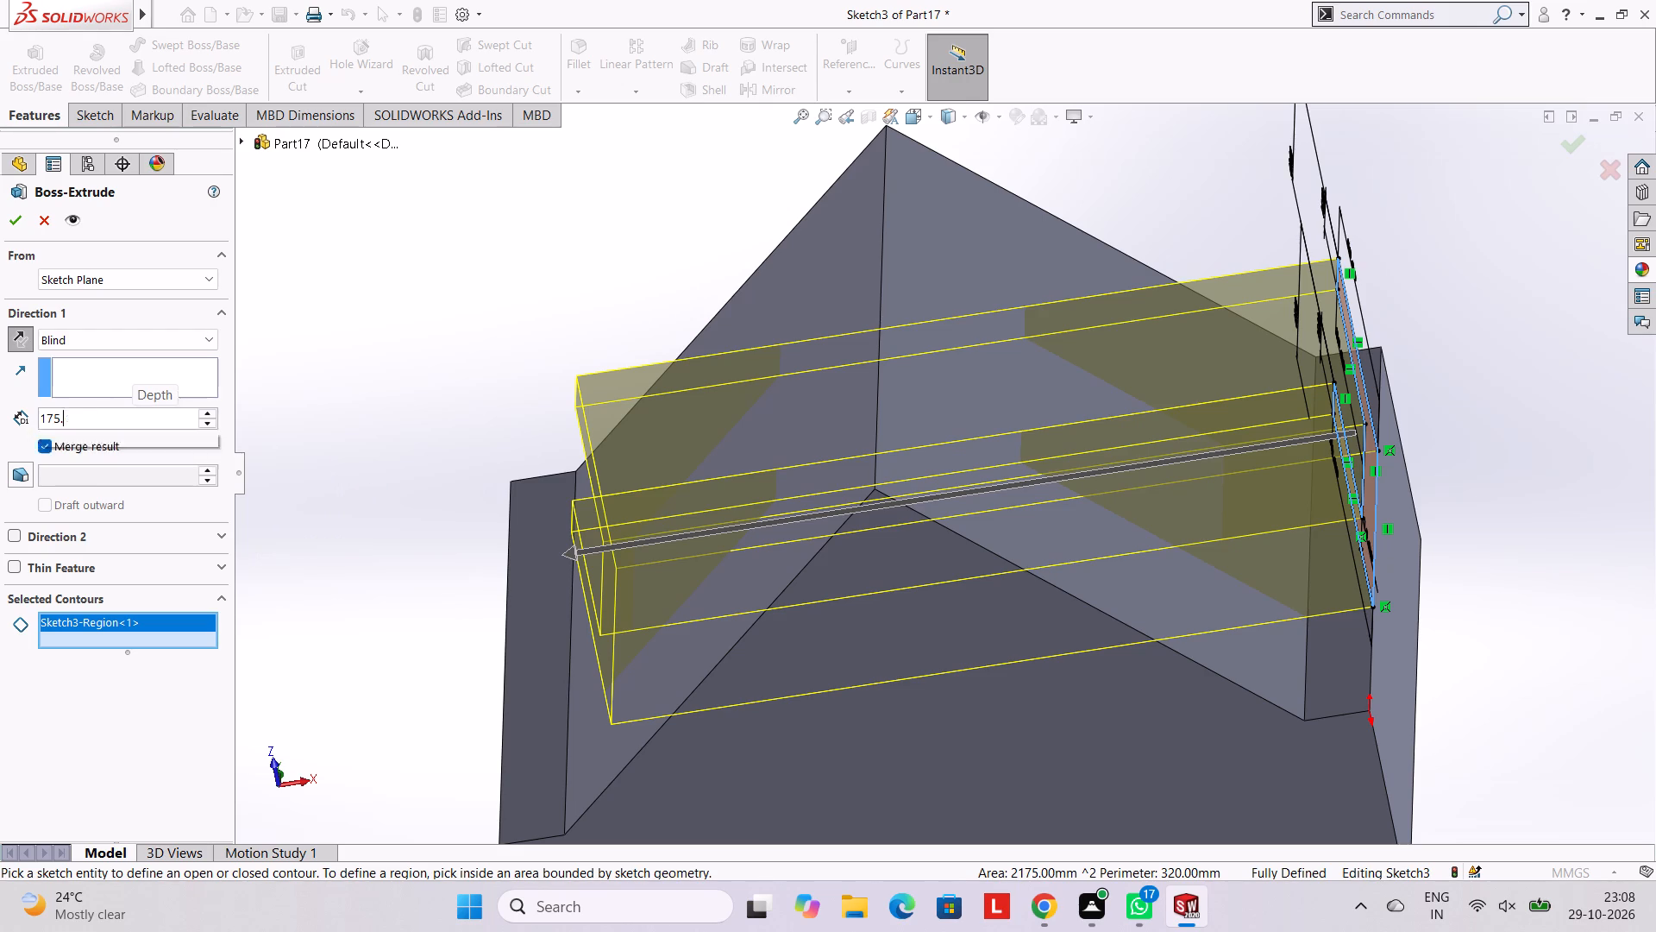
text(200)
key(Return)
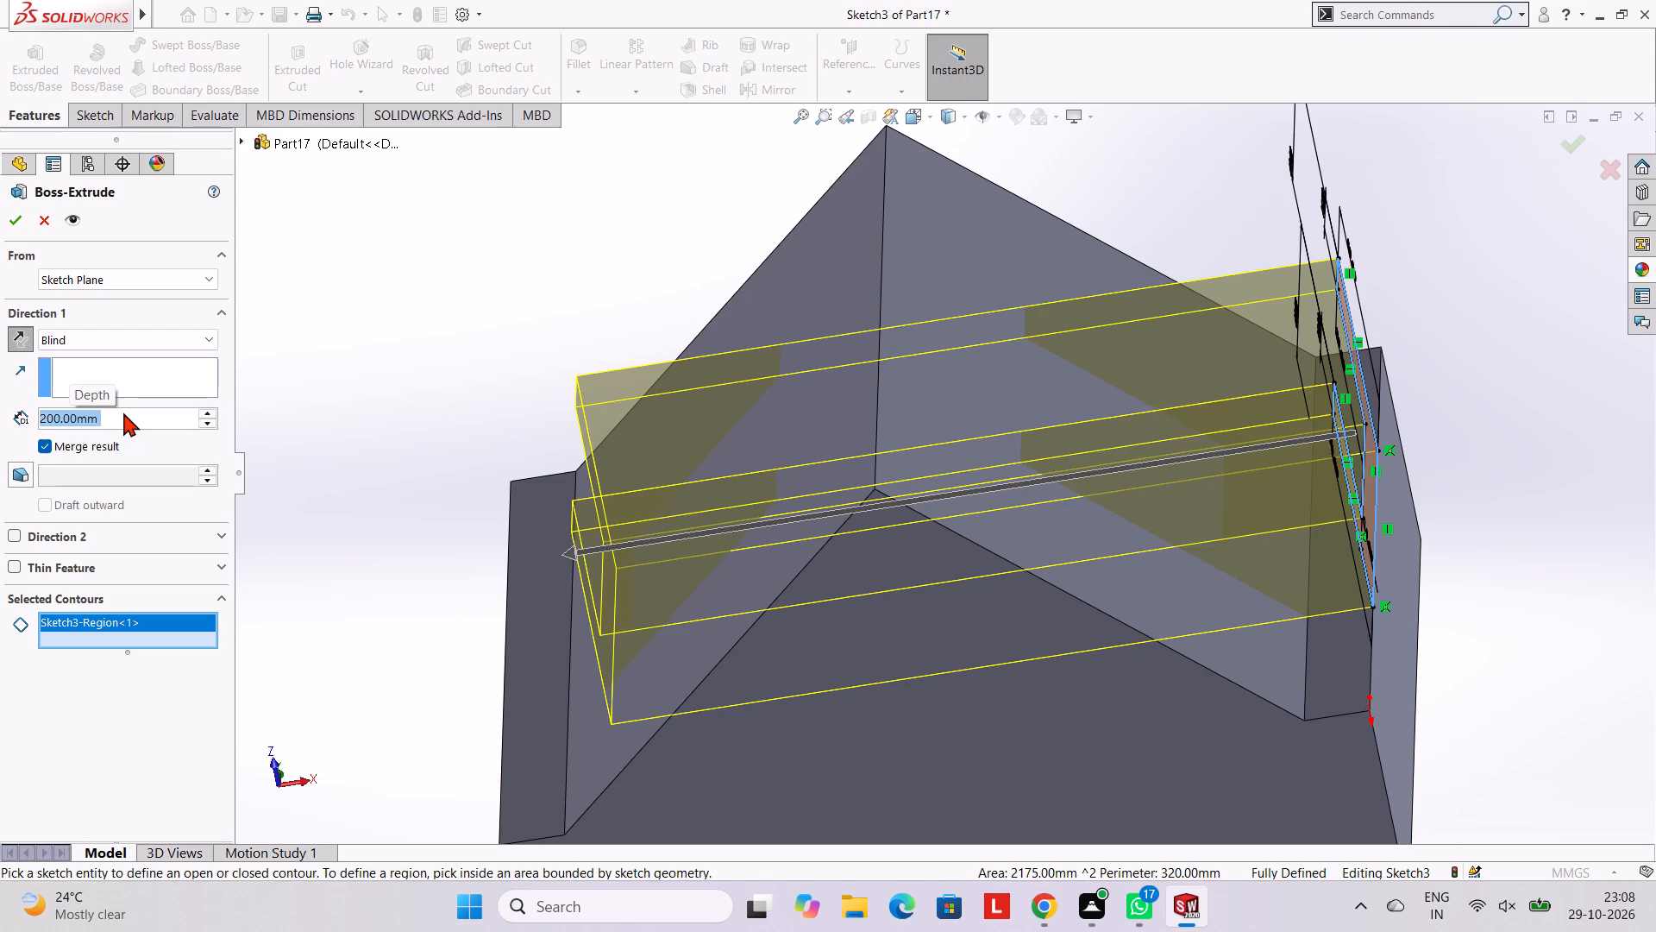
click(14, 224)
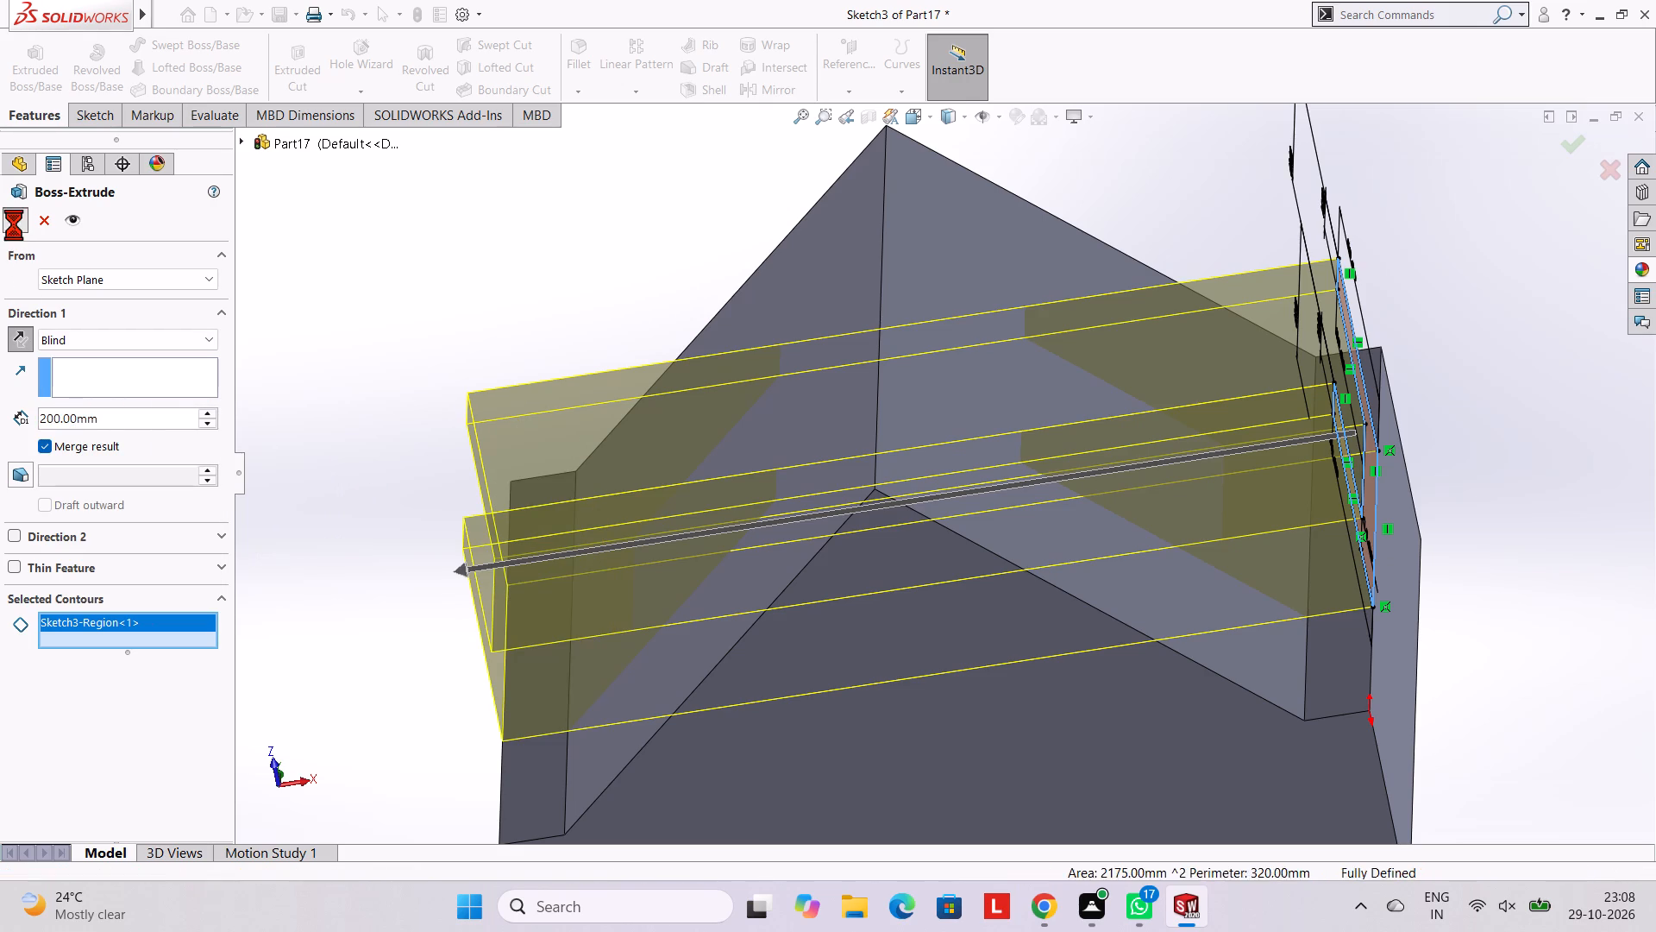
click(445, 211)
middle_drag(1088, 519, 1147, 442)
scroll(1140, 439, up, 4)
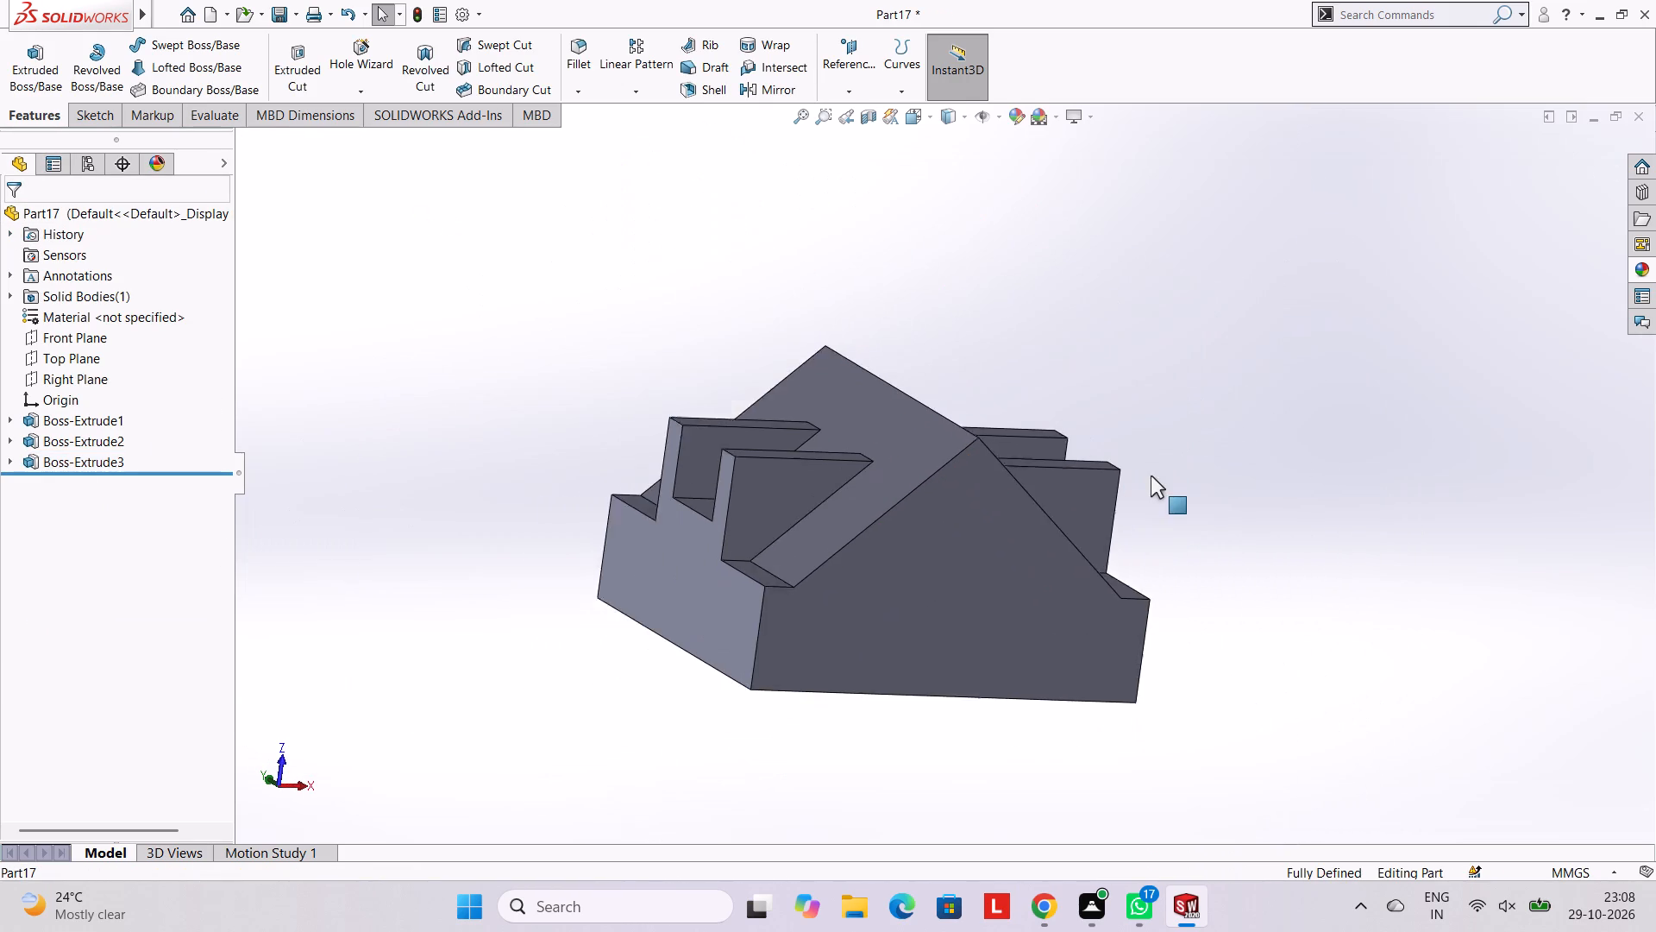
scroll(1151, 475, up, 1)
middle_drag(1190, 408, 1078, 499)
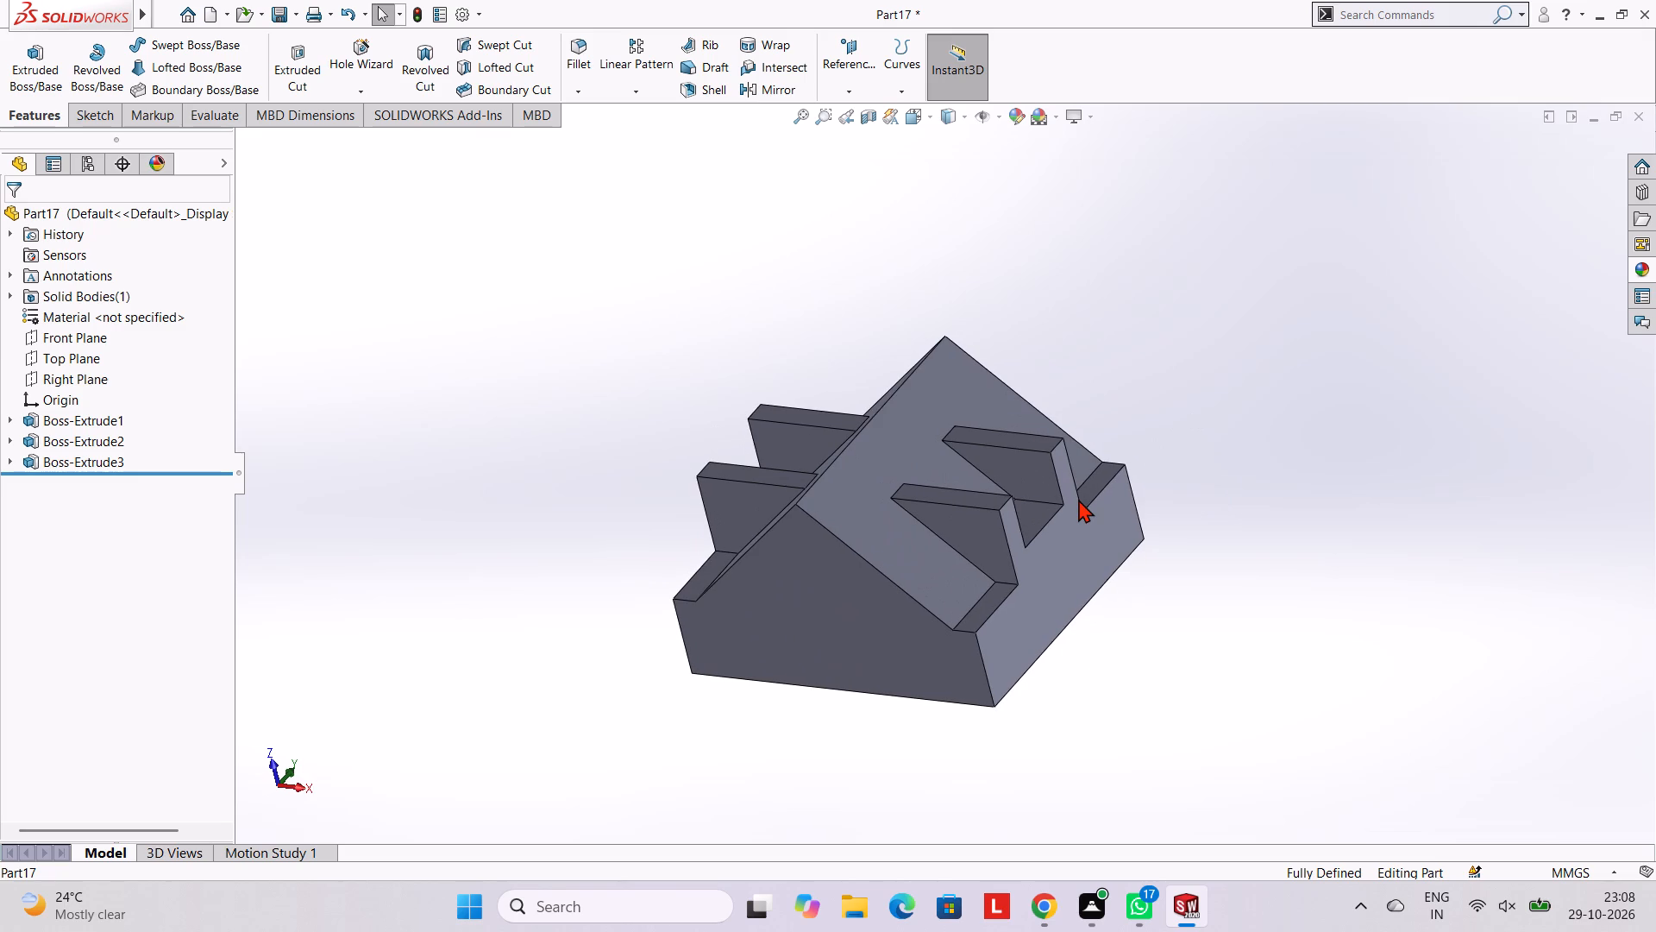
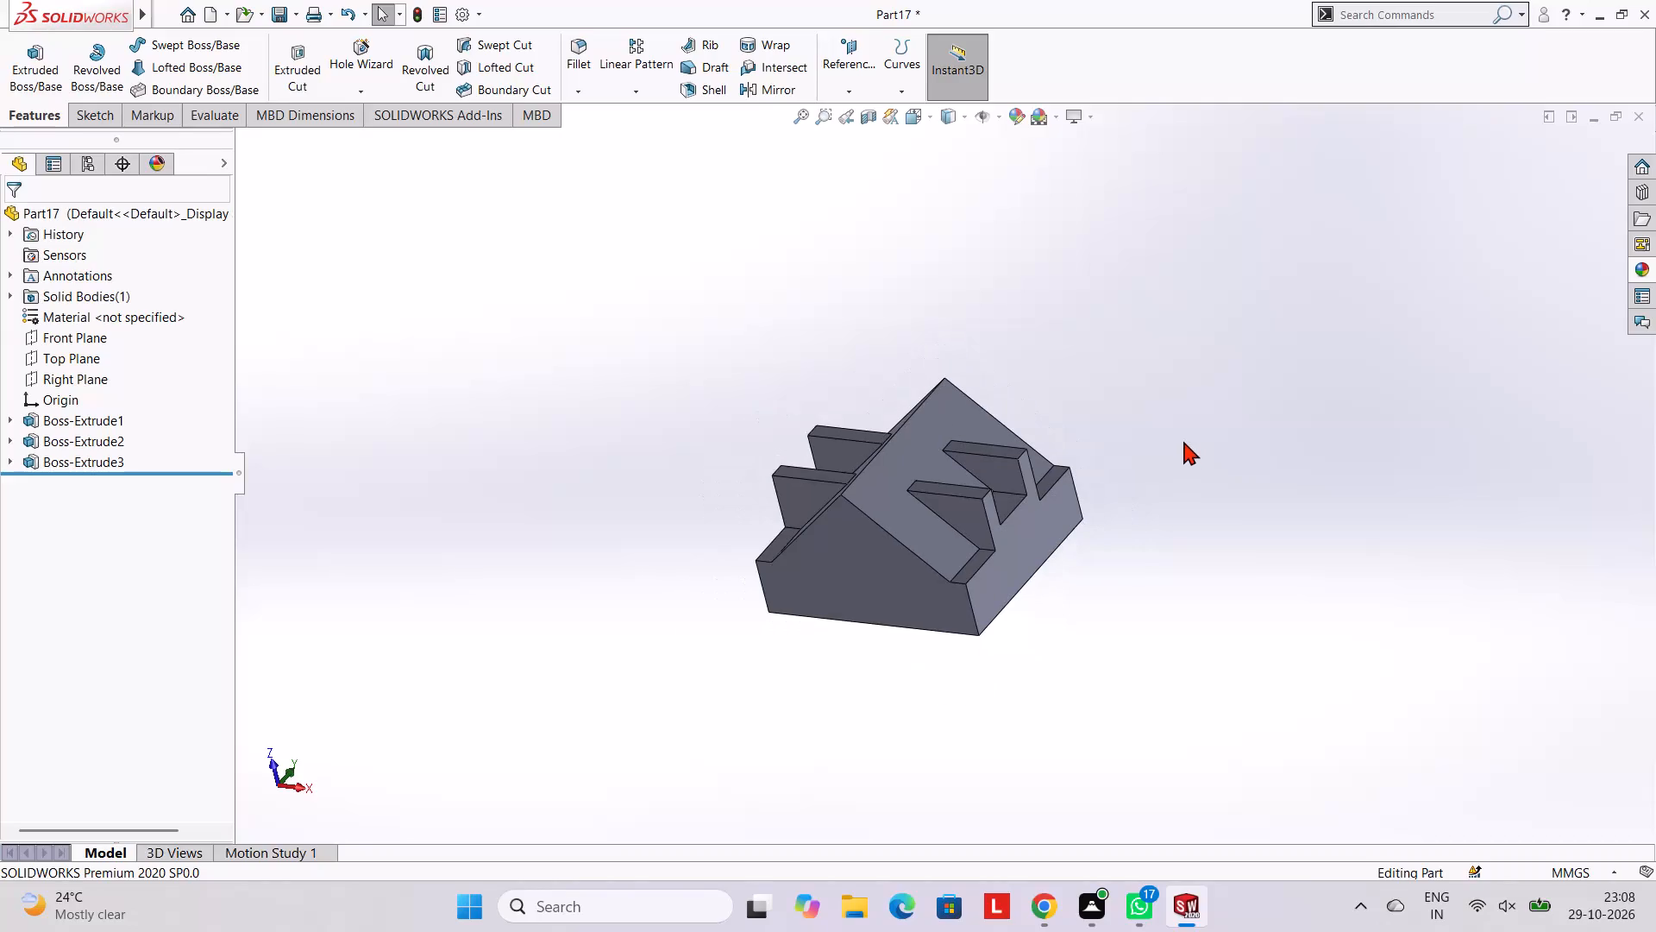
Examine the block, the ridge and the newly extruded two-armed profile from several angles.
scroll(919, 507, down, 1)
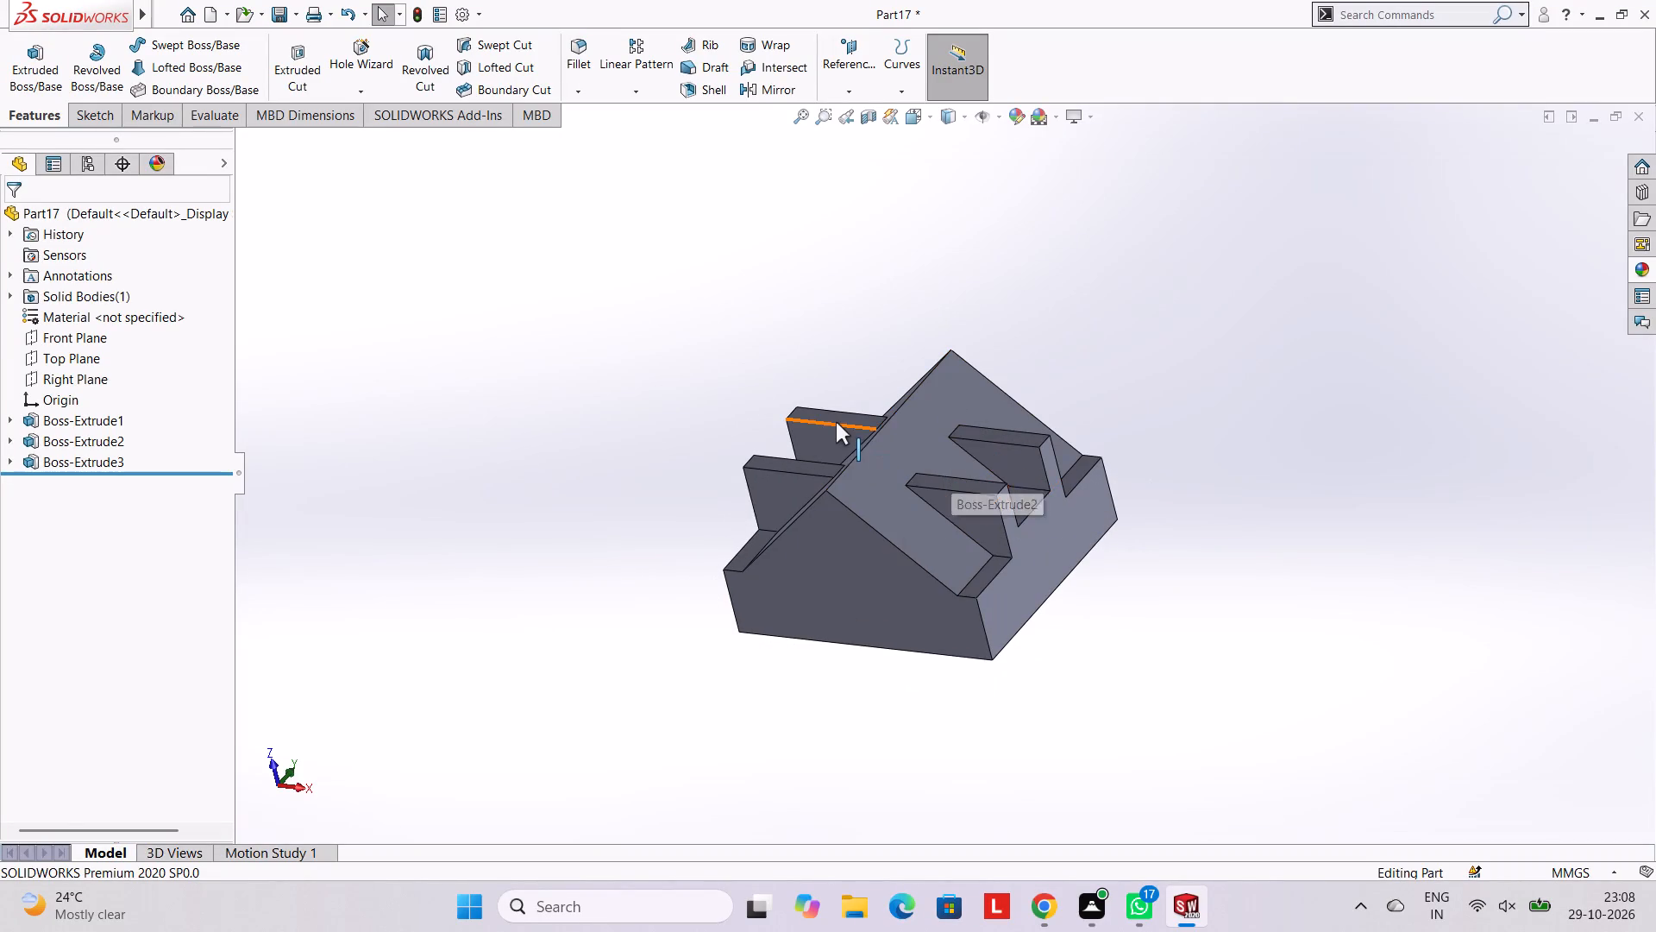
scroll(850, 420, down, 3)
middle_drag(933, 354, 963, 368)
middle_drag(958, 664, 994, 651)
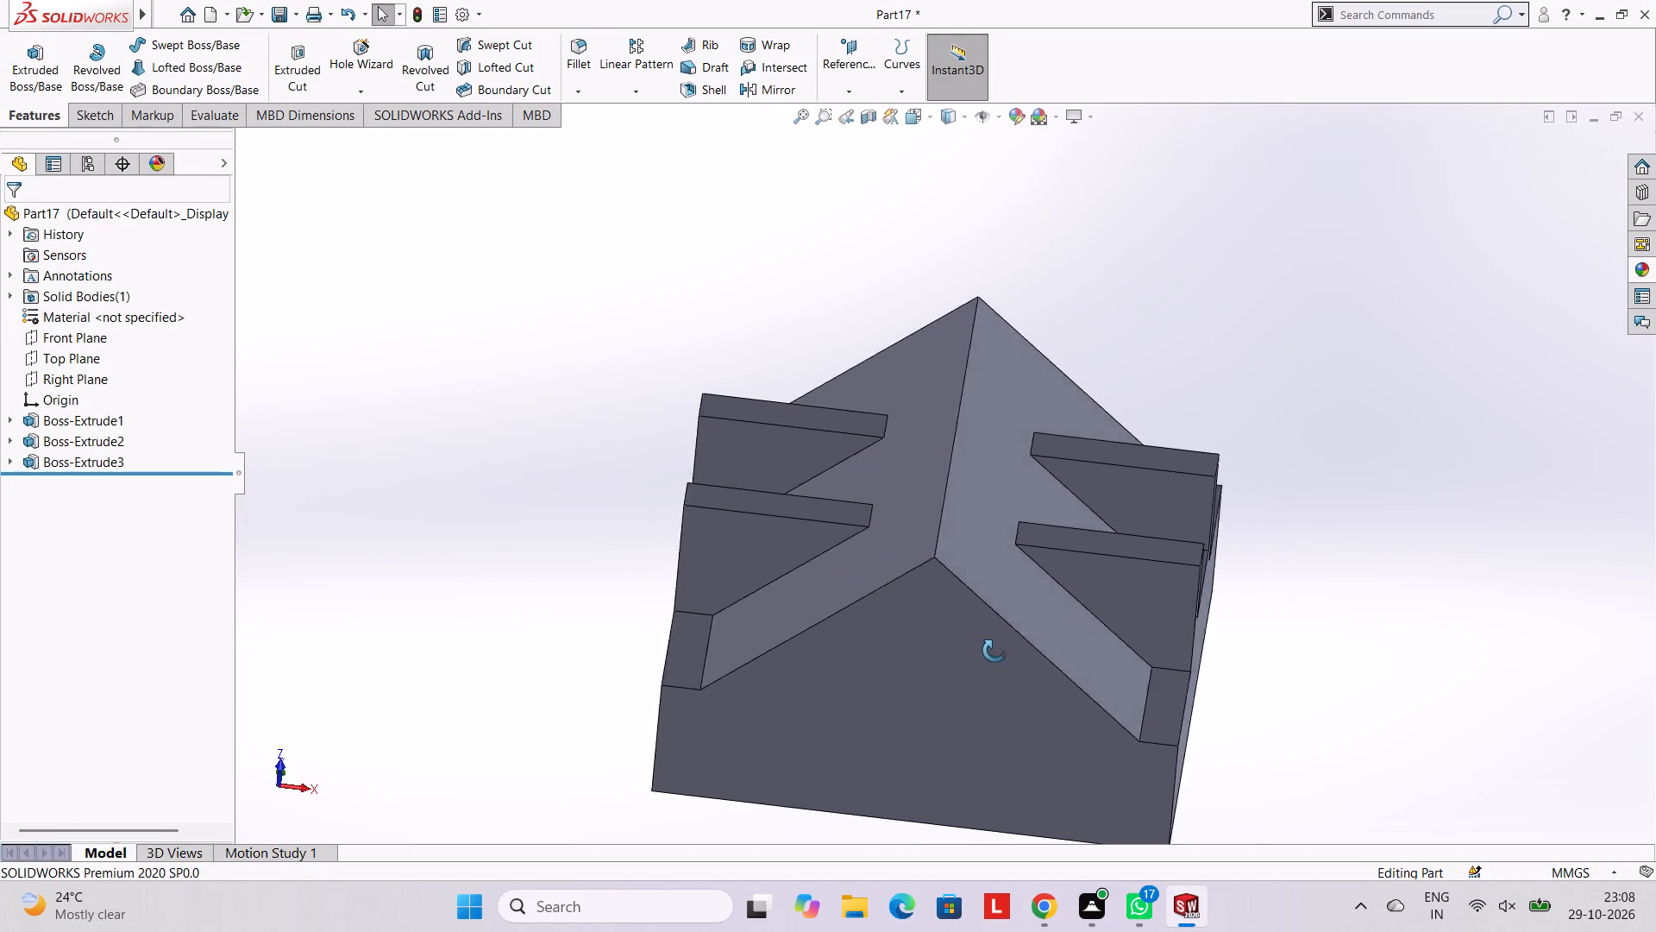
middle_drag(994, 651, 968, 535)
middle_drag(1012, 509, 982, 581)
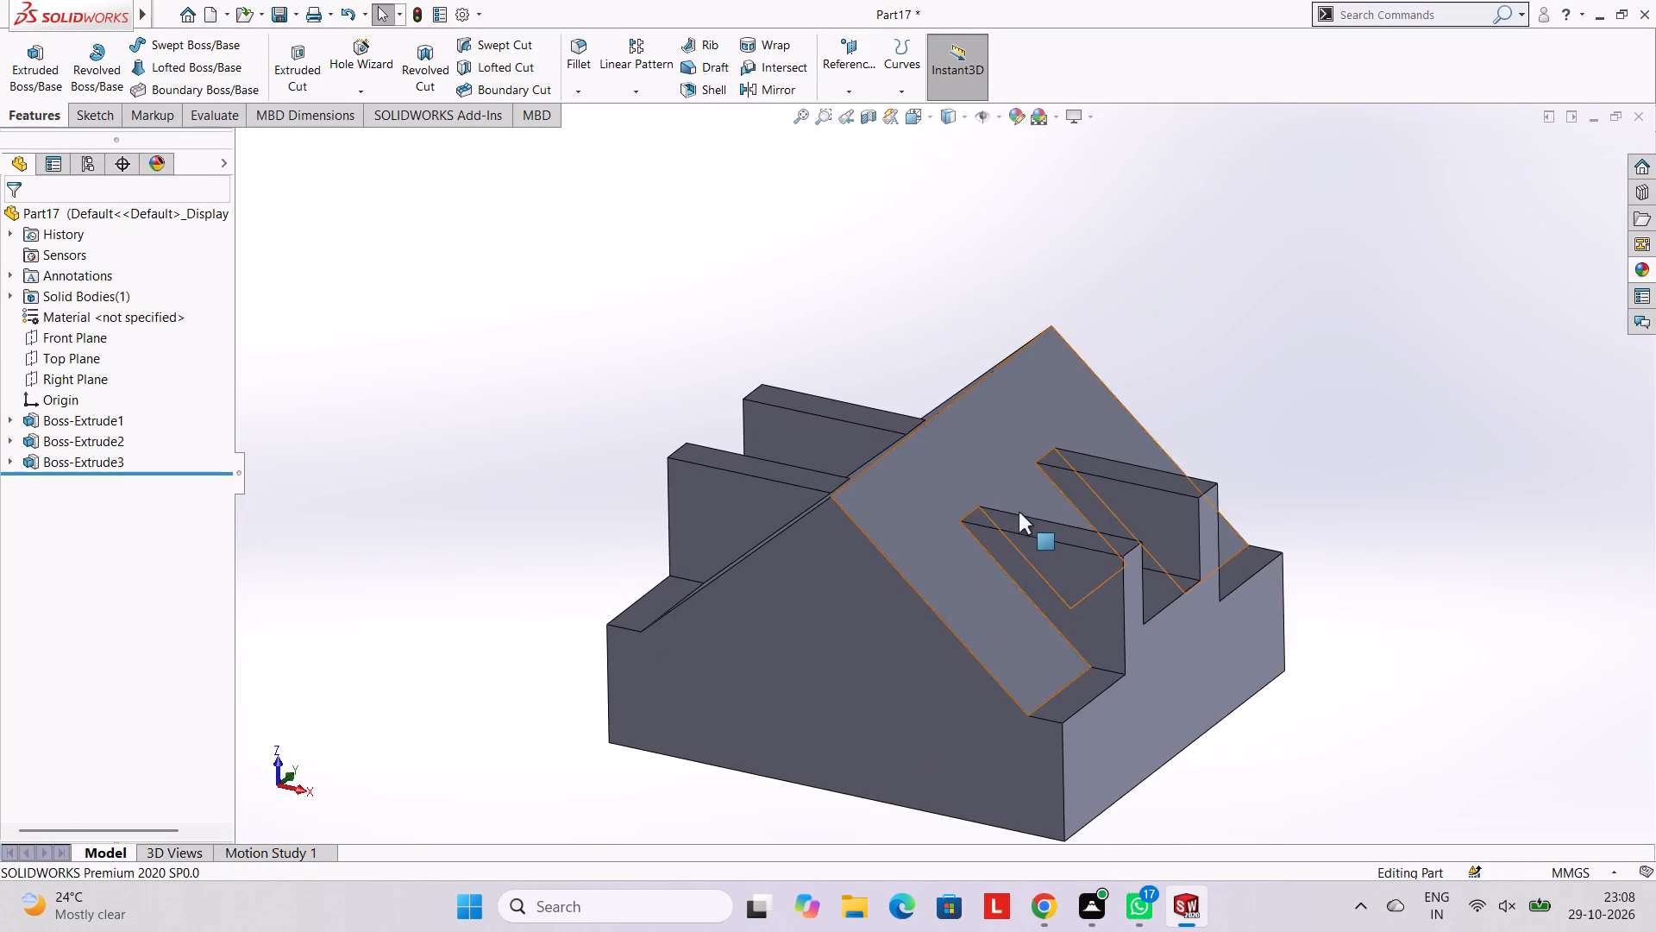
scroll(1018, 507, down, 2)
scroll(1018, 507, up, 3)
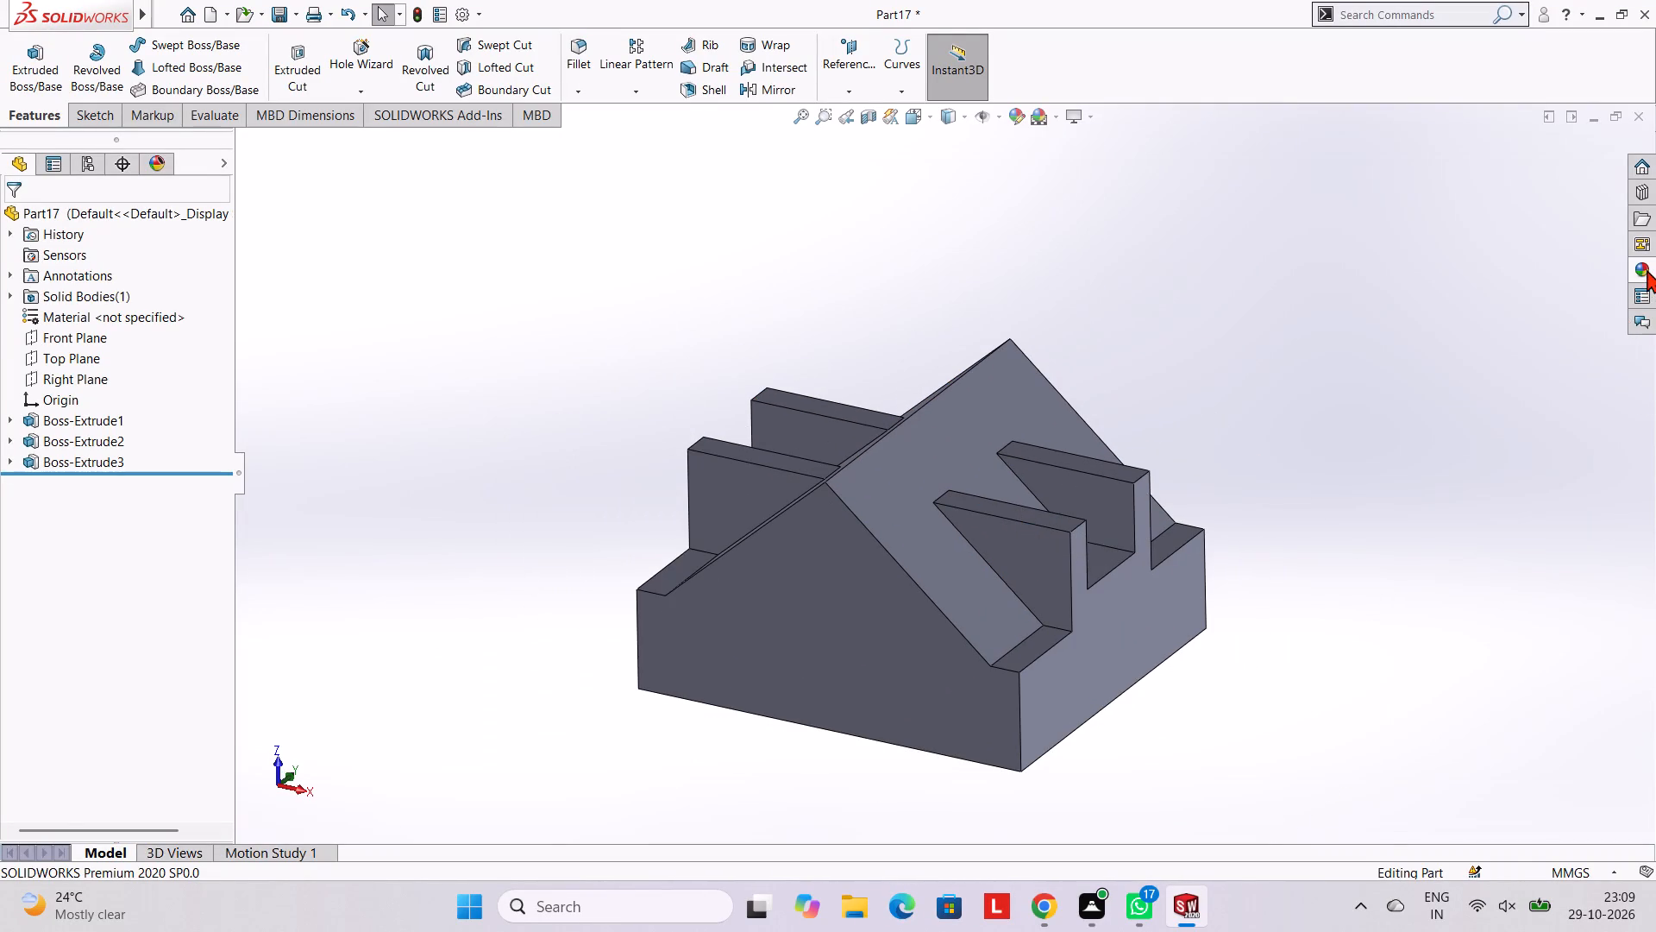
Apply the solid Blue appearance to the whole part.
click(1647, 269)
scroll(1494, 624, down, 3)
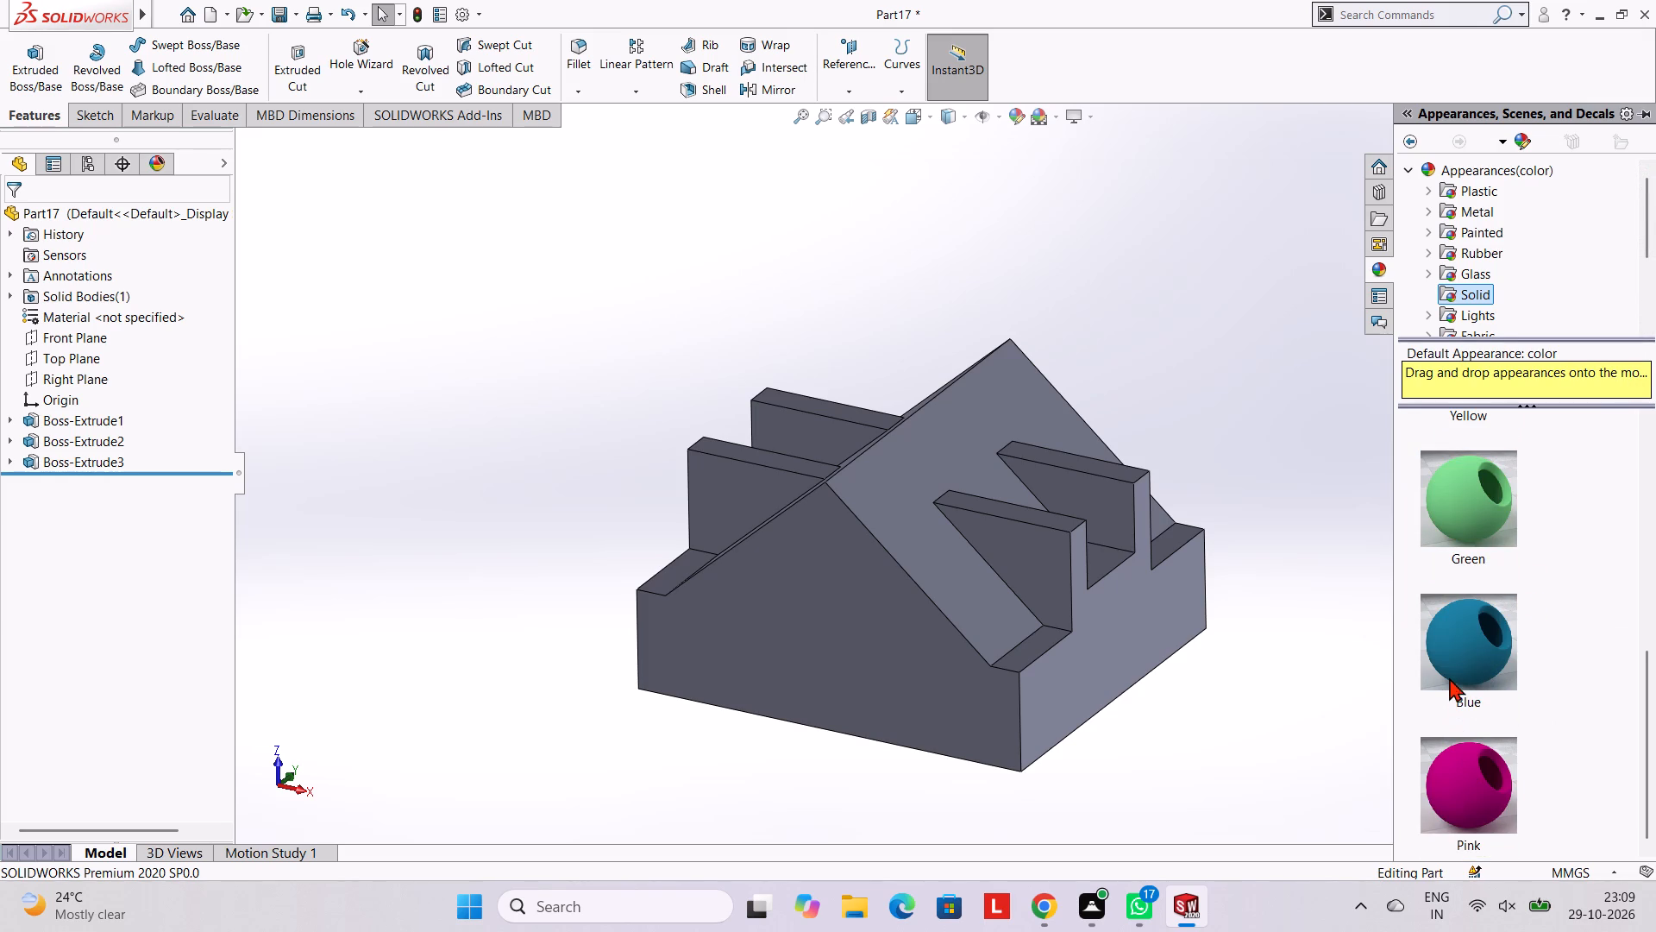
drag(1454, 657, 855, 589)
click(905, 595)
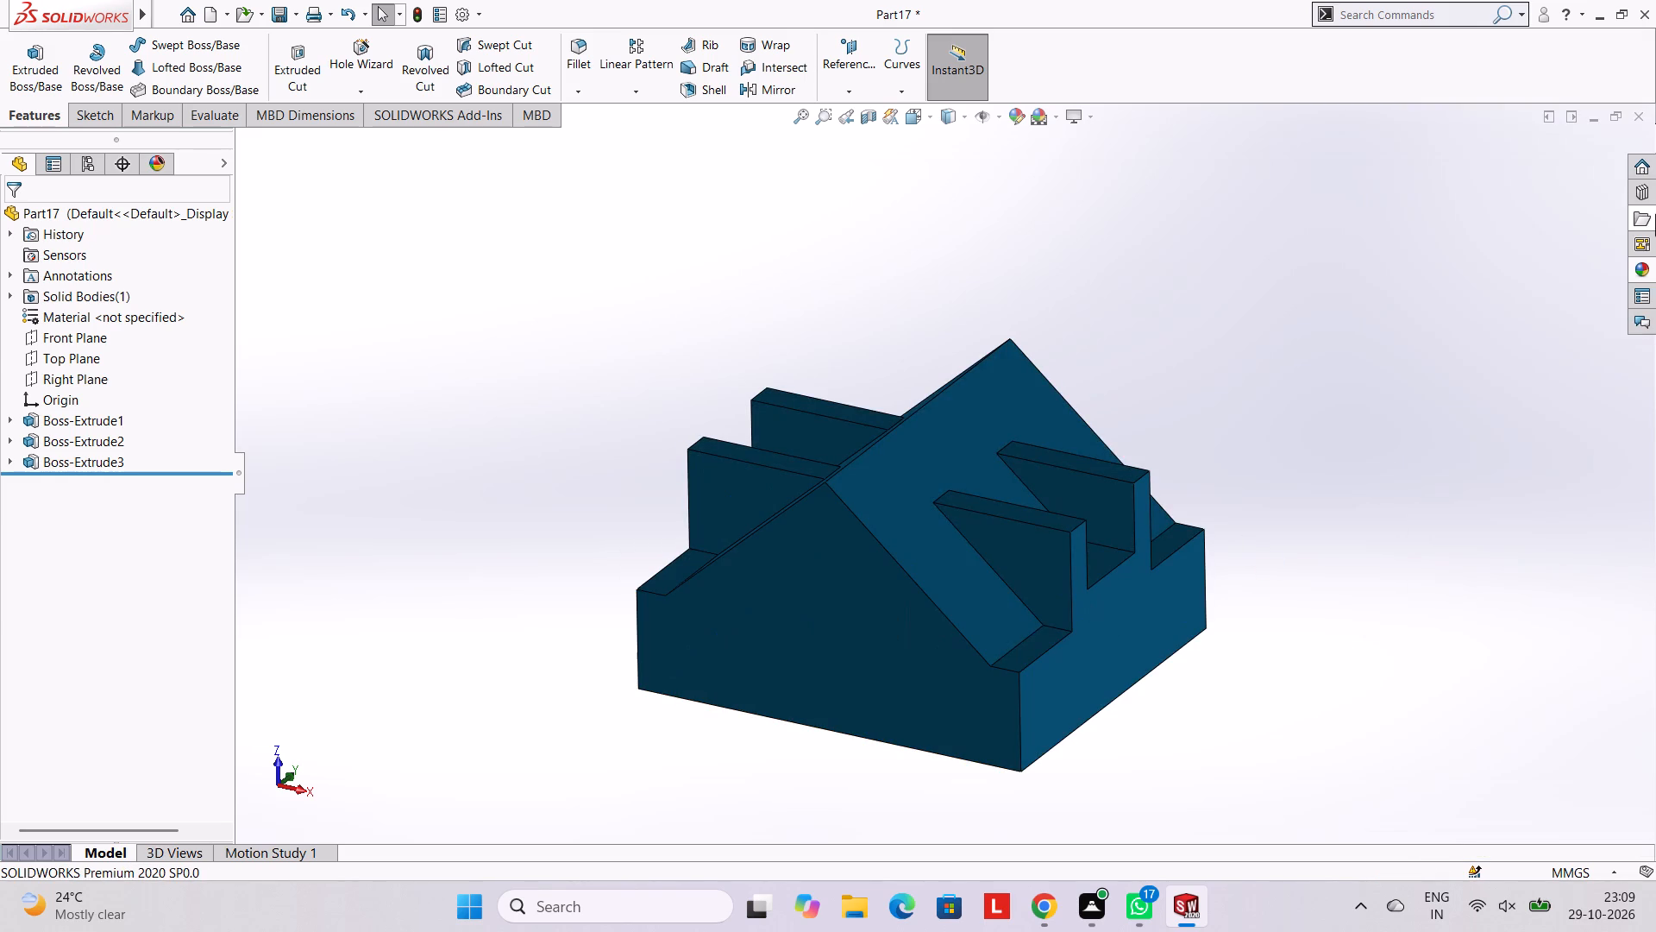
Apply the solid Pink appearance to the two-armed extrusion feature, Boss-Extrude3.
click(1652, 279)
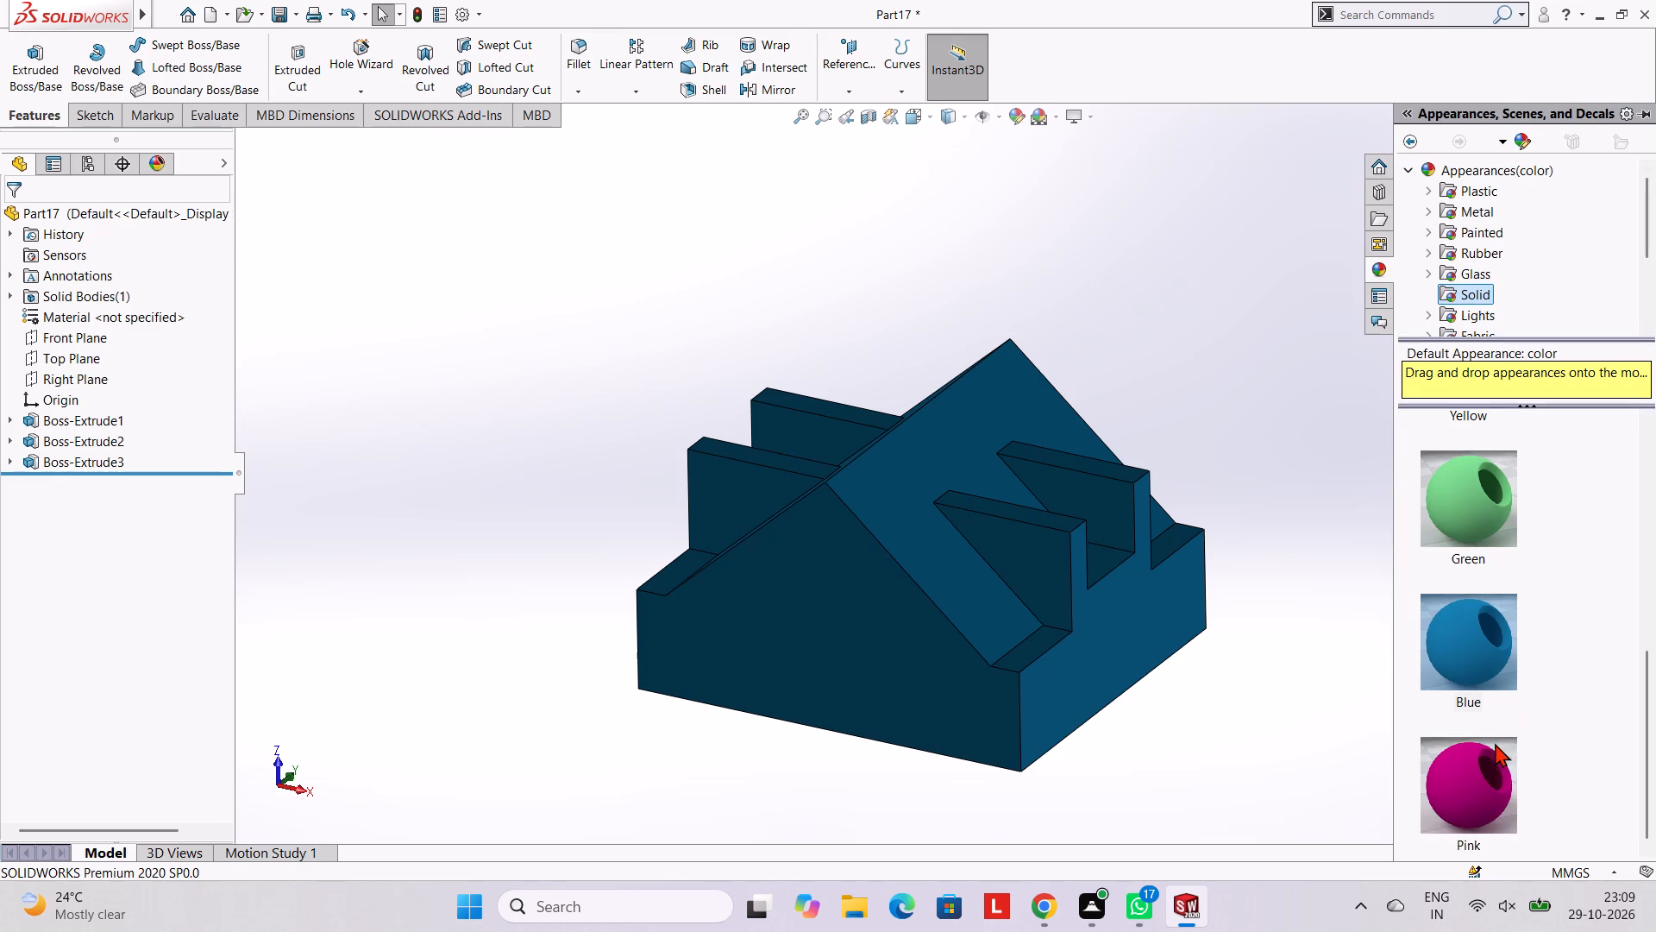
drag(1488, 770, 1039, 545)
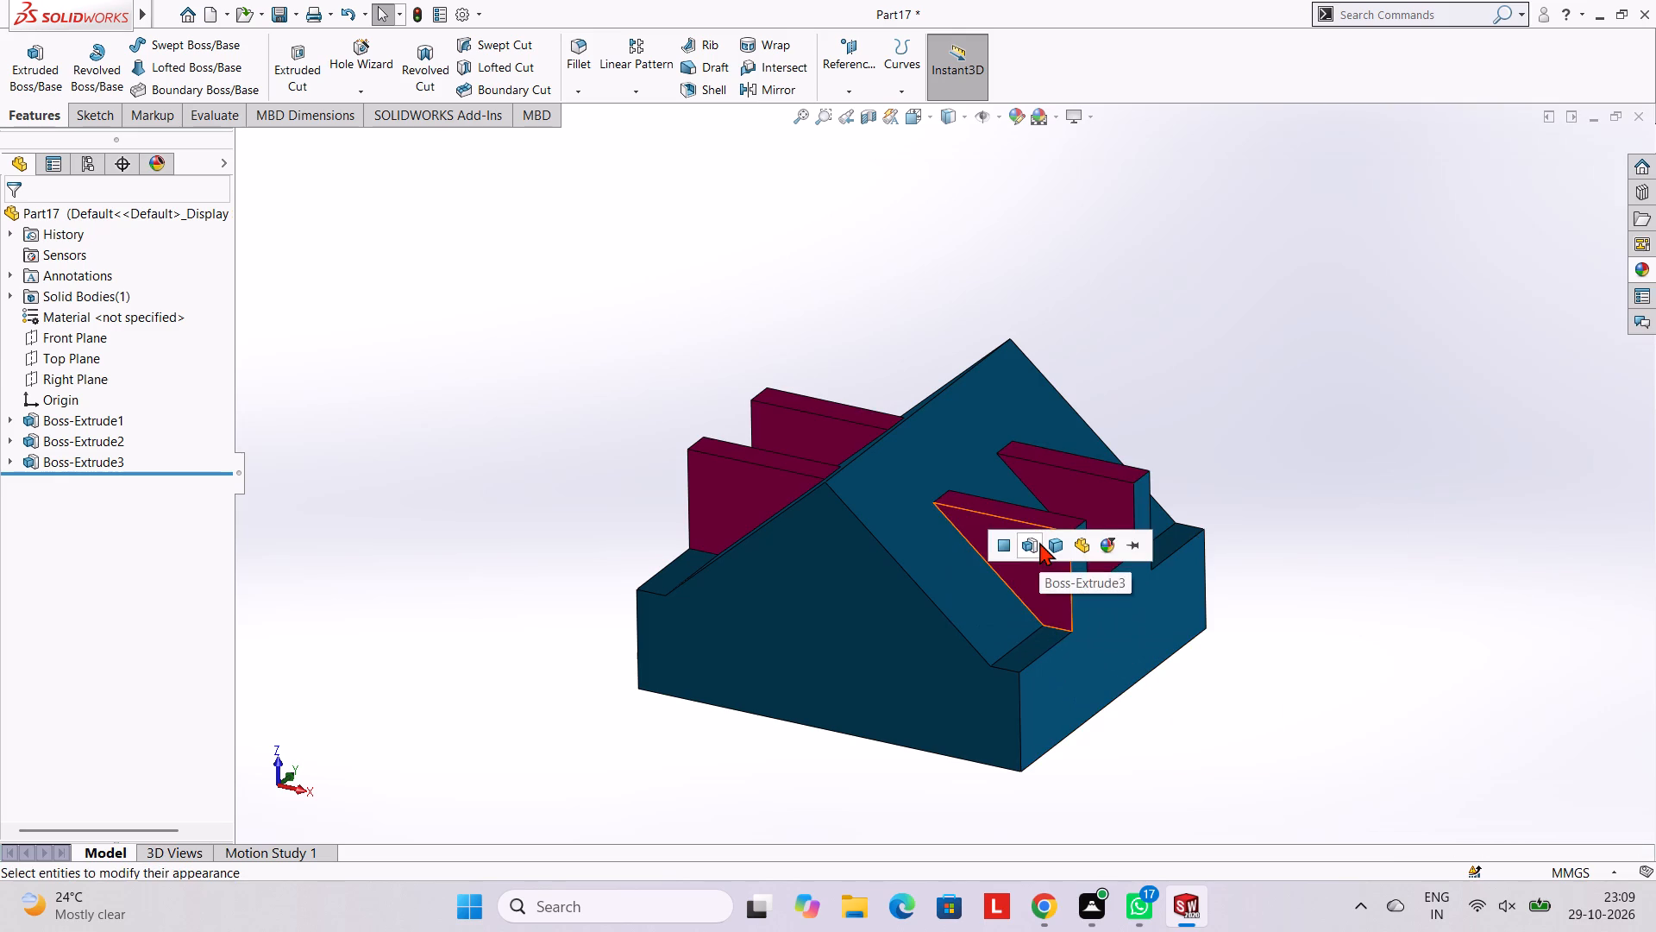
click(1039, 542)
Apply the solid Yellow appearance to the base block feature, Boss-Extrude1.
click(1638, 272)
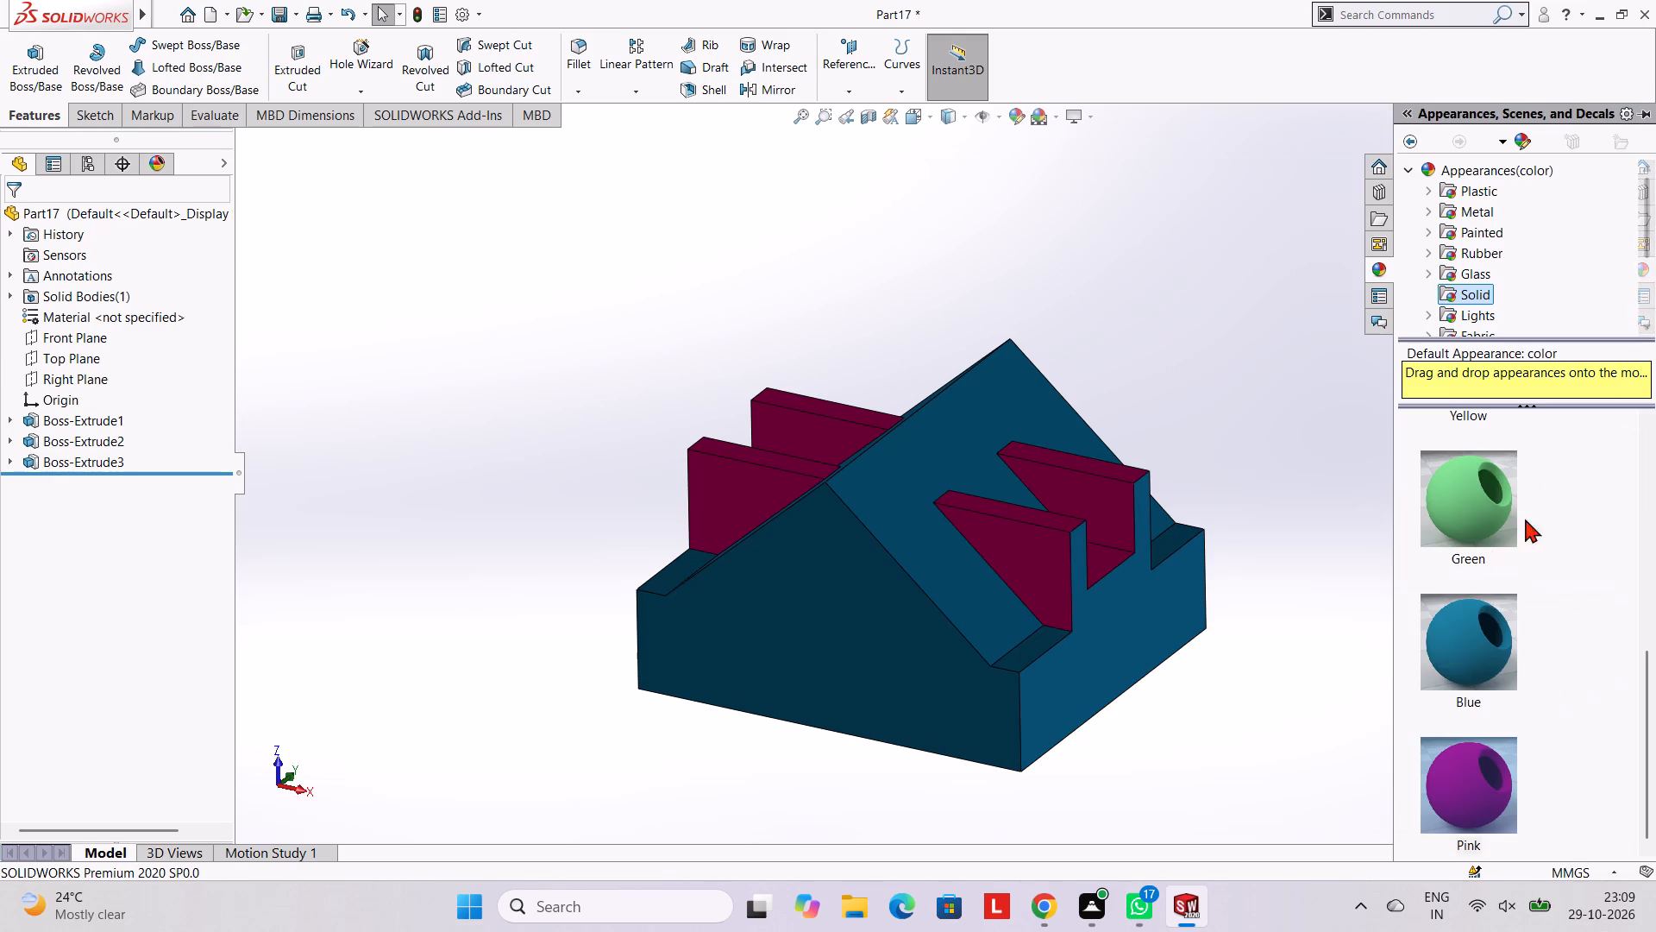
scroll(1439, 632, down, 2)
scroll(1466, 643, up, 1)
scroll(1468, 644, down, 1)
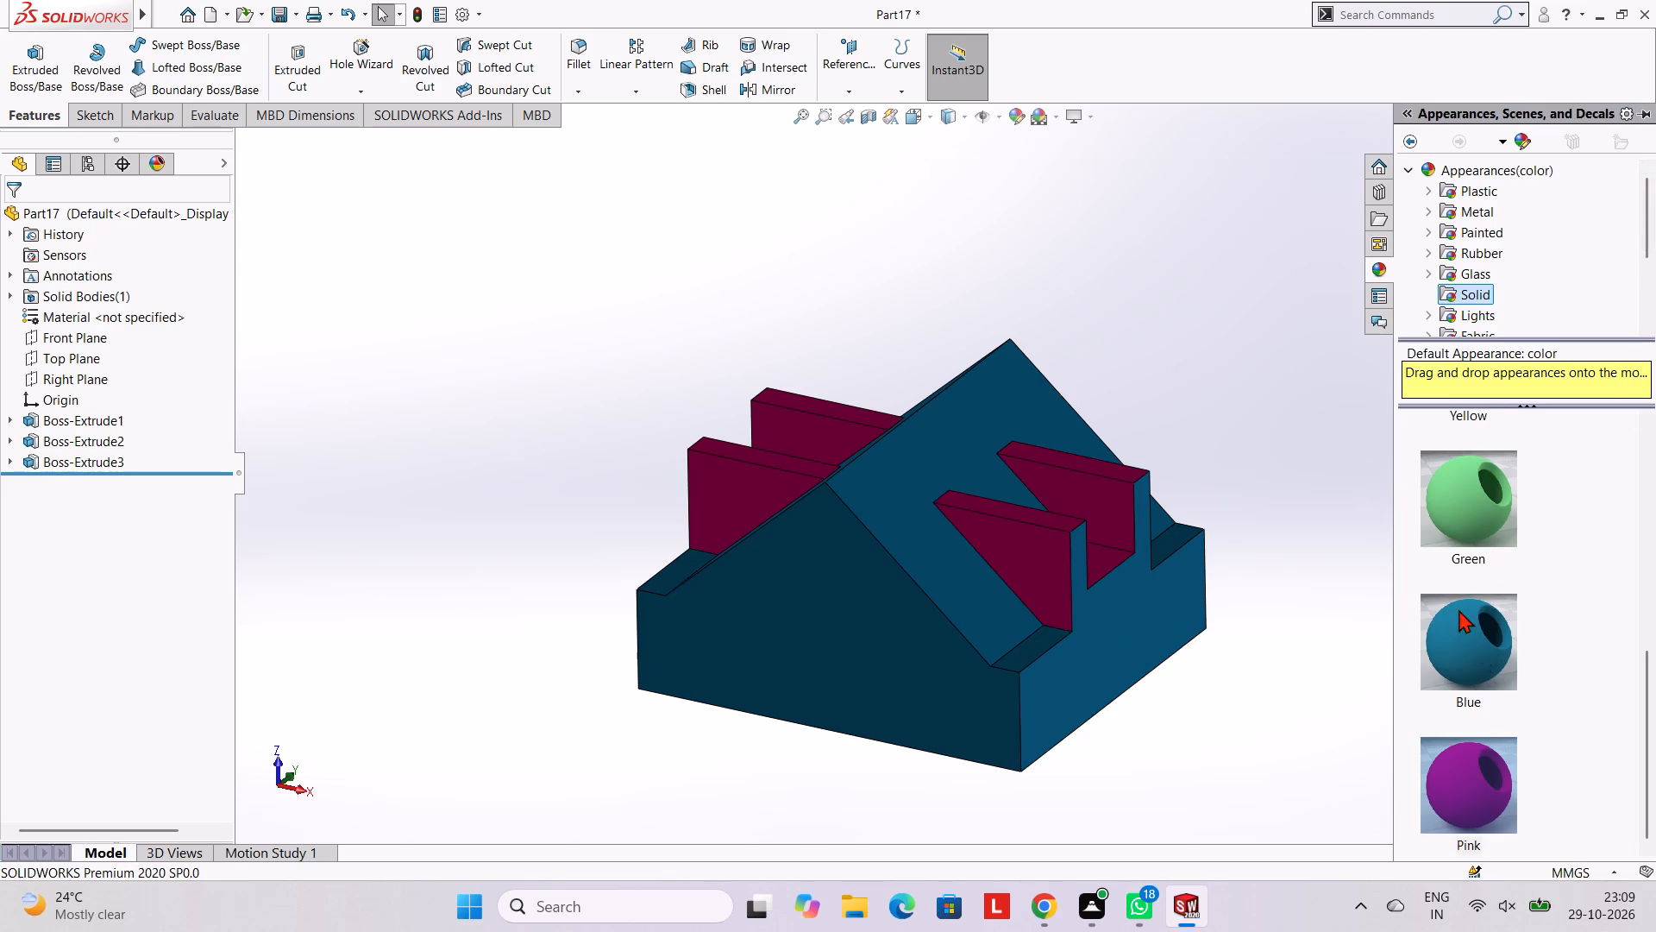
scroll(1467, 630, up, 1)
drag(1478, 564, 1081, 595)
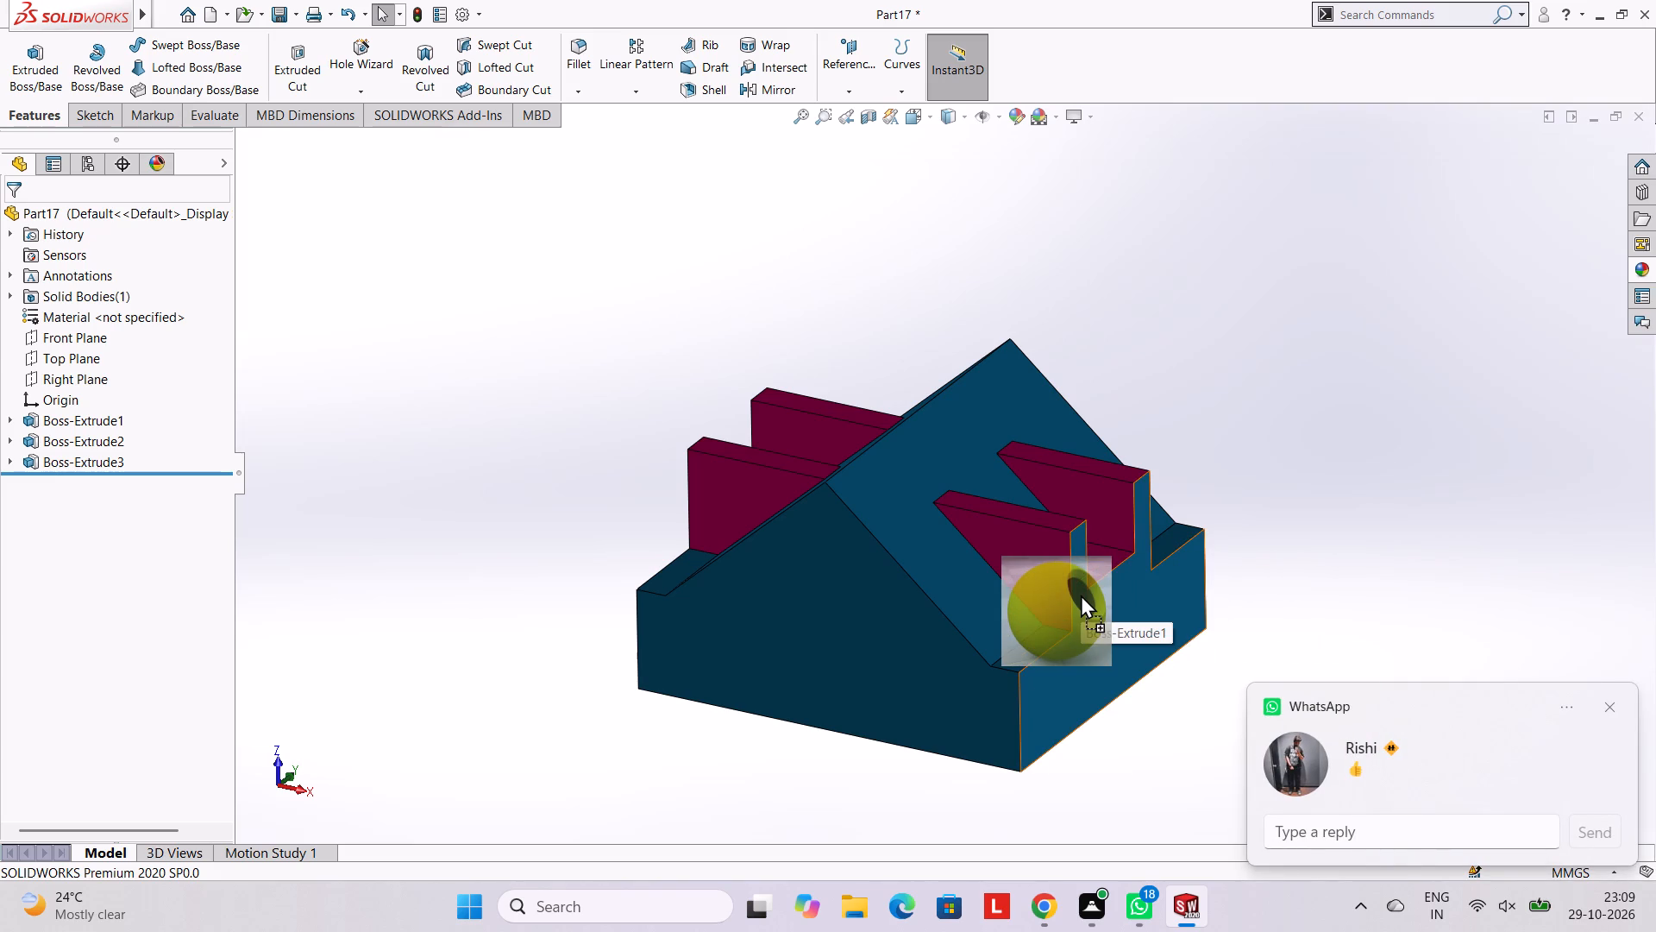
drag(1081, 595, 843, 557)
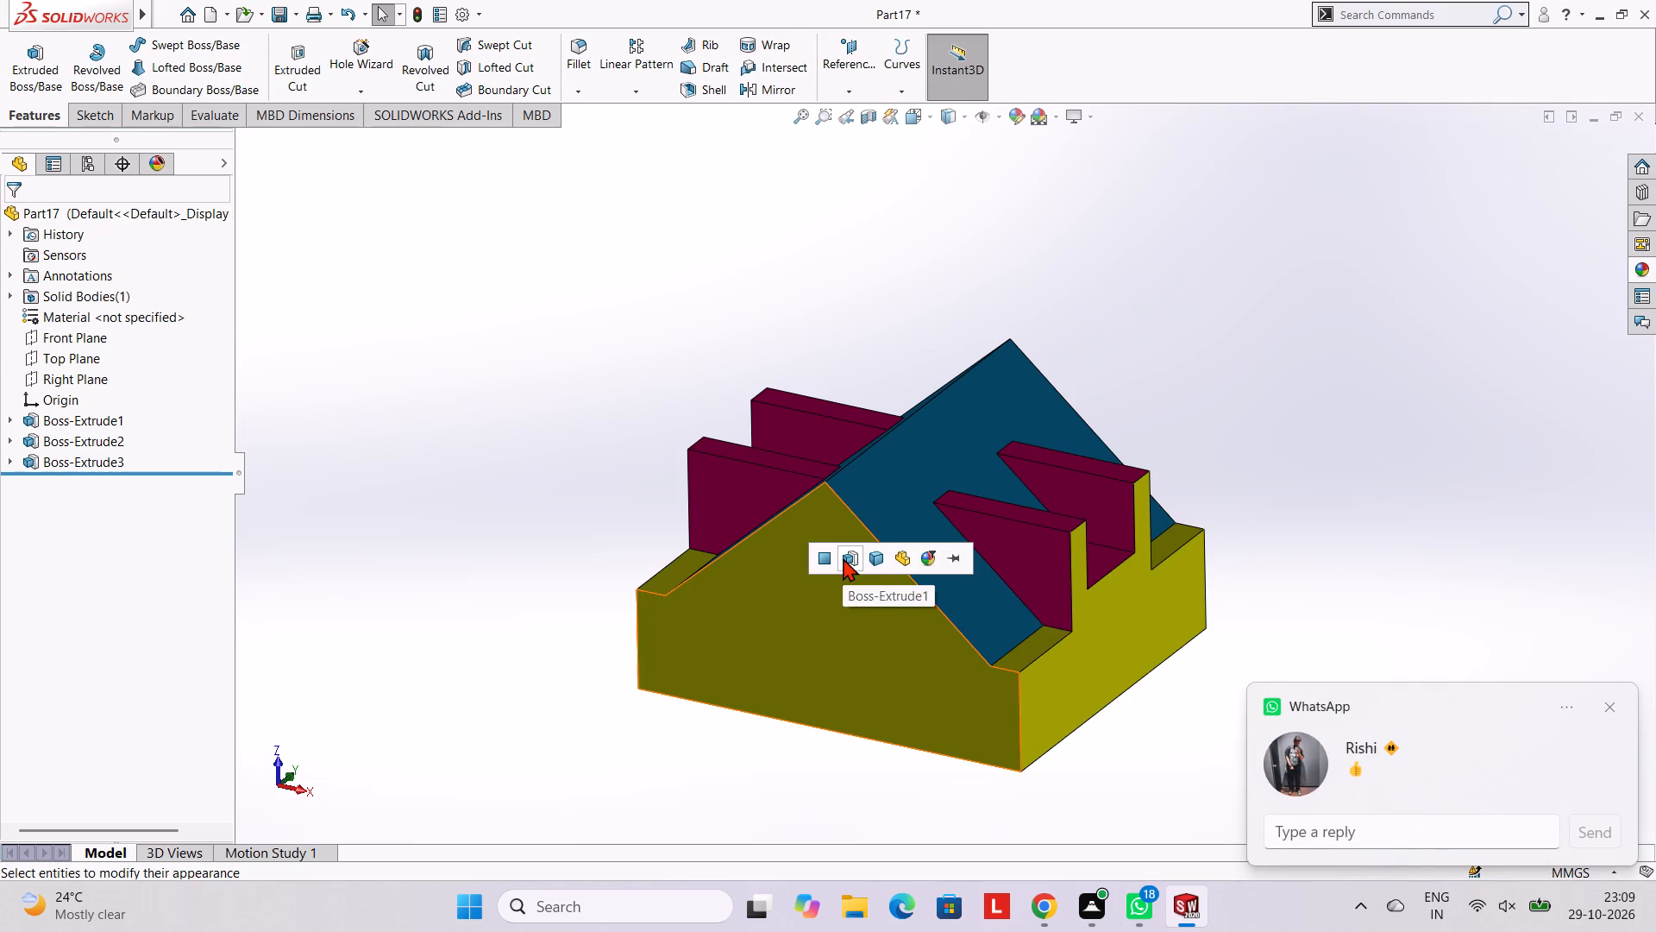
click(843, 557)
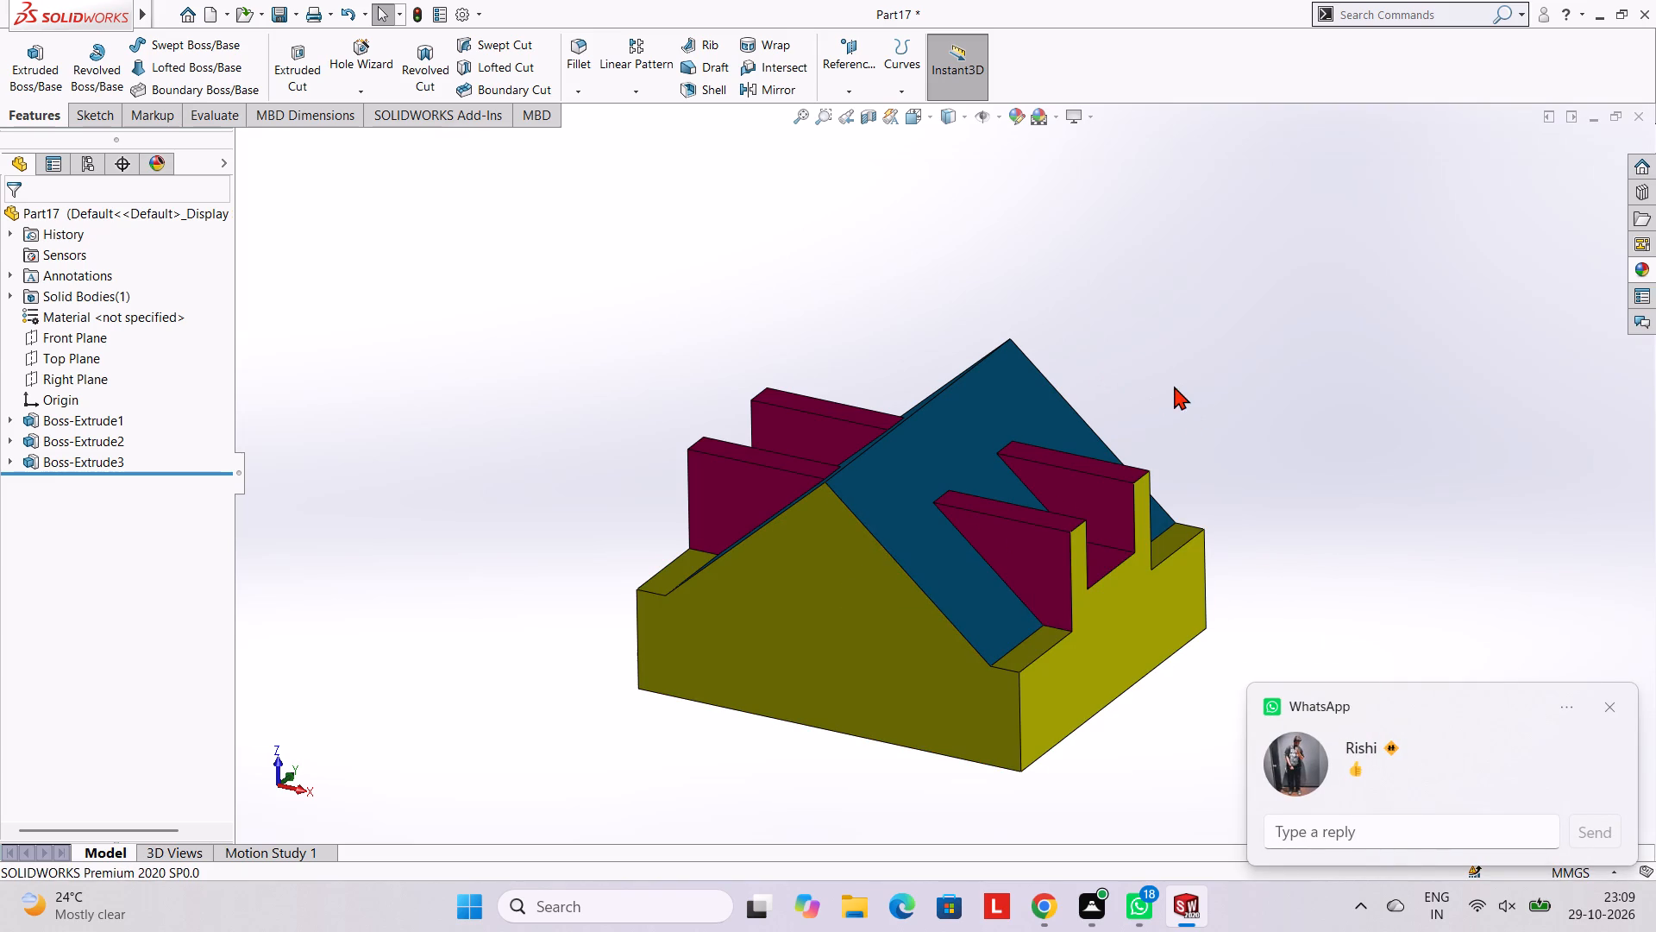
Inspect the coloured part from all sides, including its ends, top and both arm pairs.
middle_drag(1145, 391, 1171, 380)
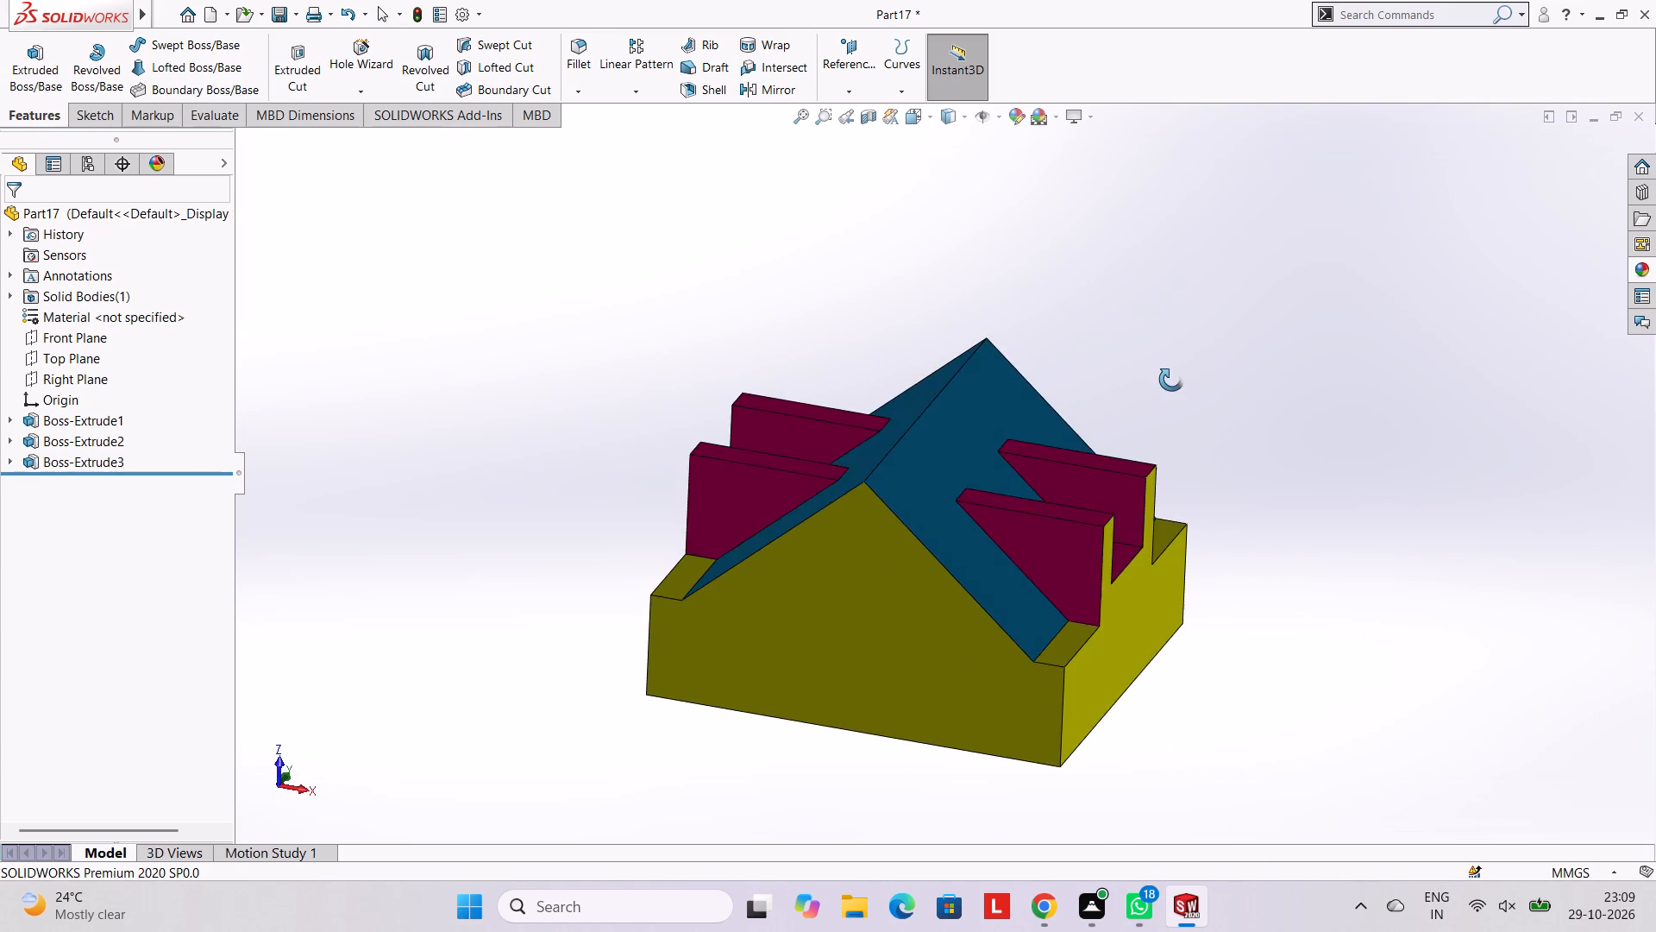
middle_drag(1171, 380, 1145, 377)
middle_drag(1145, 377, 1150, 446)
middle_drag(910, 552, 943, 510)
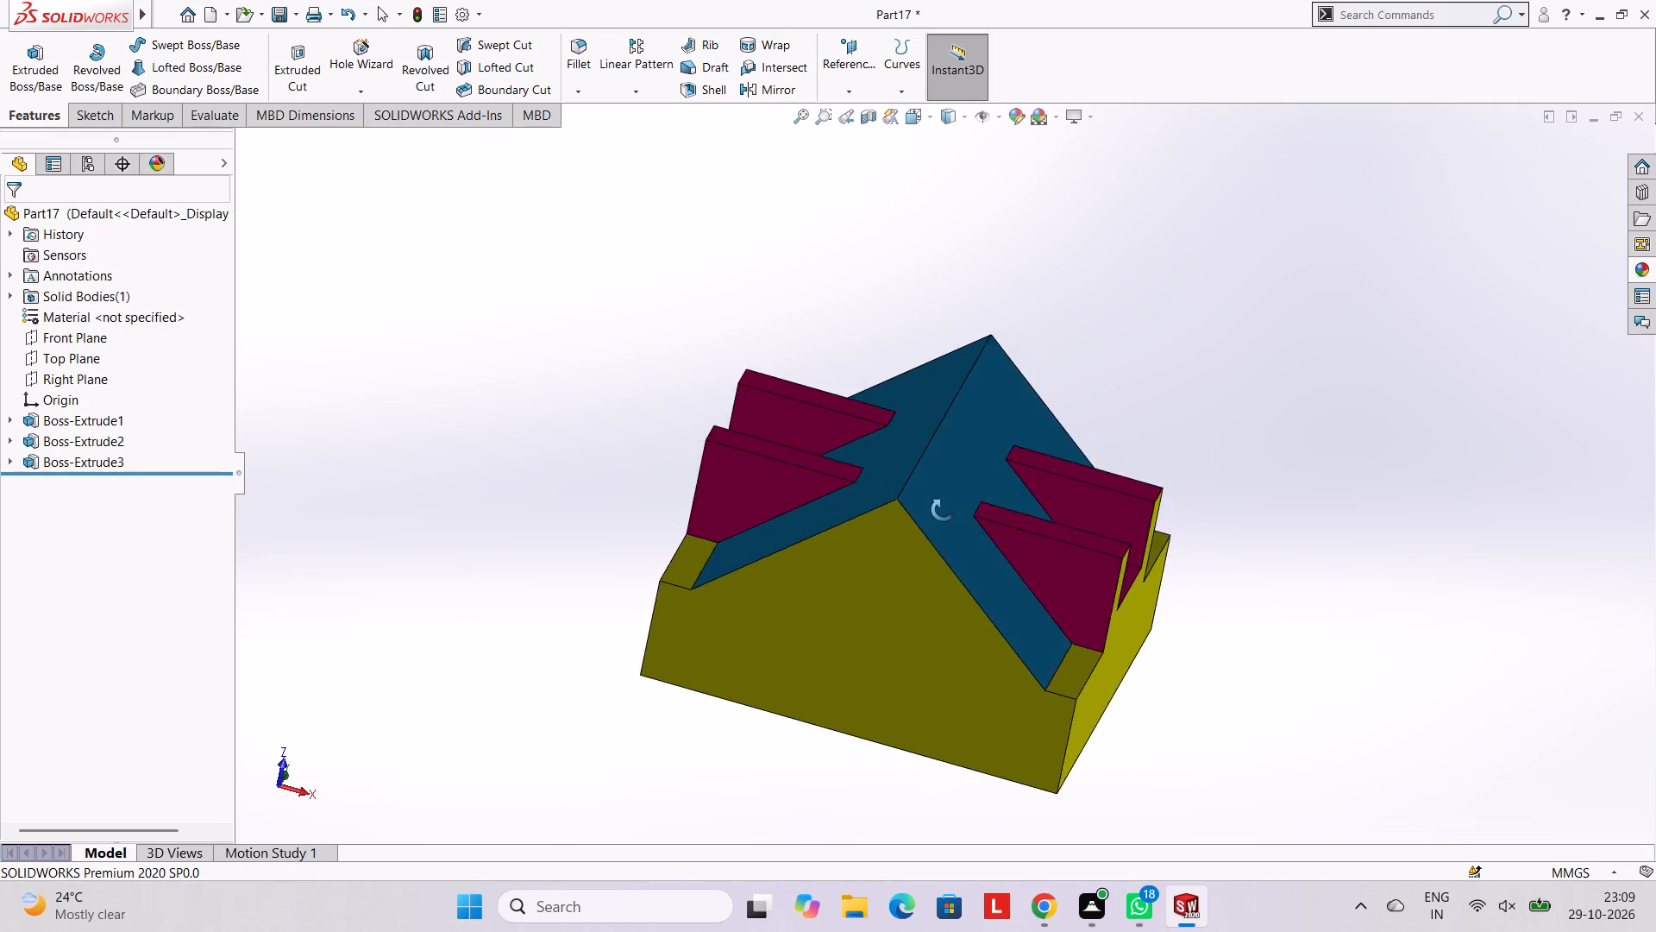
middle_drag(943, 510, 888, 503)
scroll(888, 501, up, 3)
scroll(888, 501, down, 4)
scroll(1065, 369, up, 3)
scroll(1069, 387, down, 3)
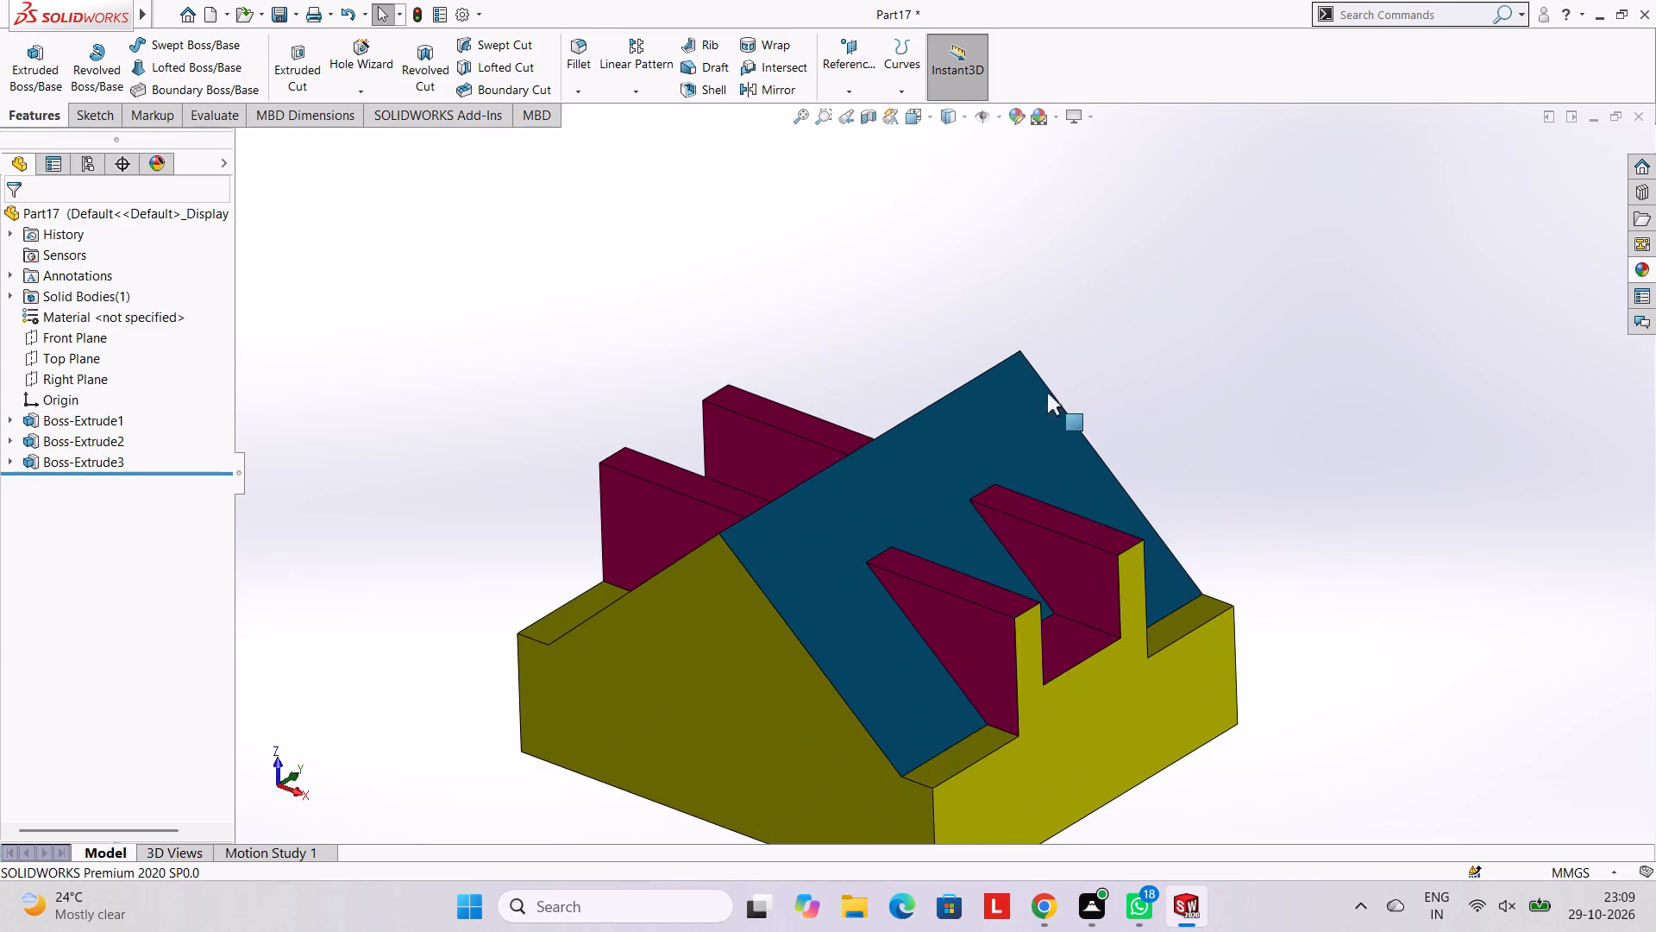
scroll(1030, 511, up, 3)
scroll(1030, 511, down, 2)
scroll(1103, 611, up, 2)
scroll(887, 527, down, 2)
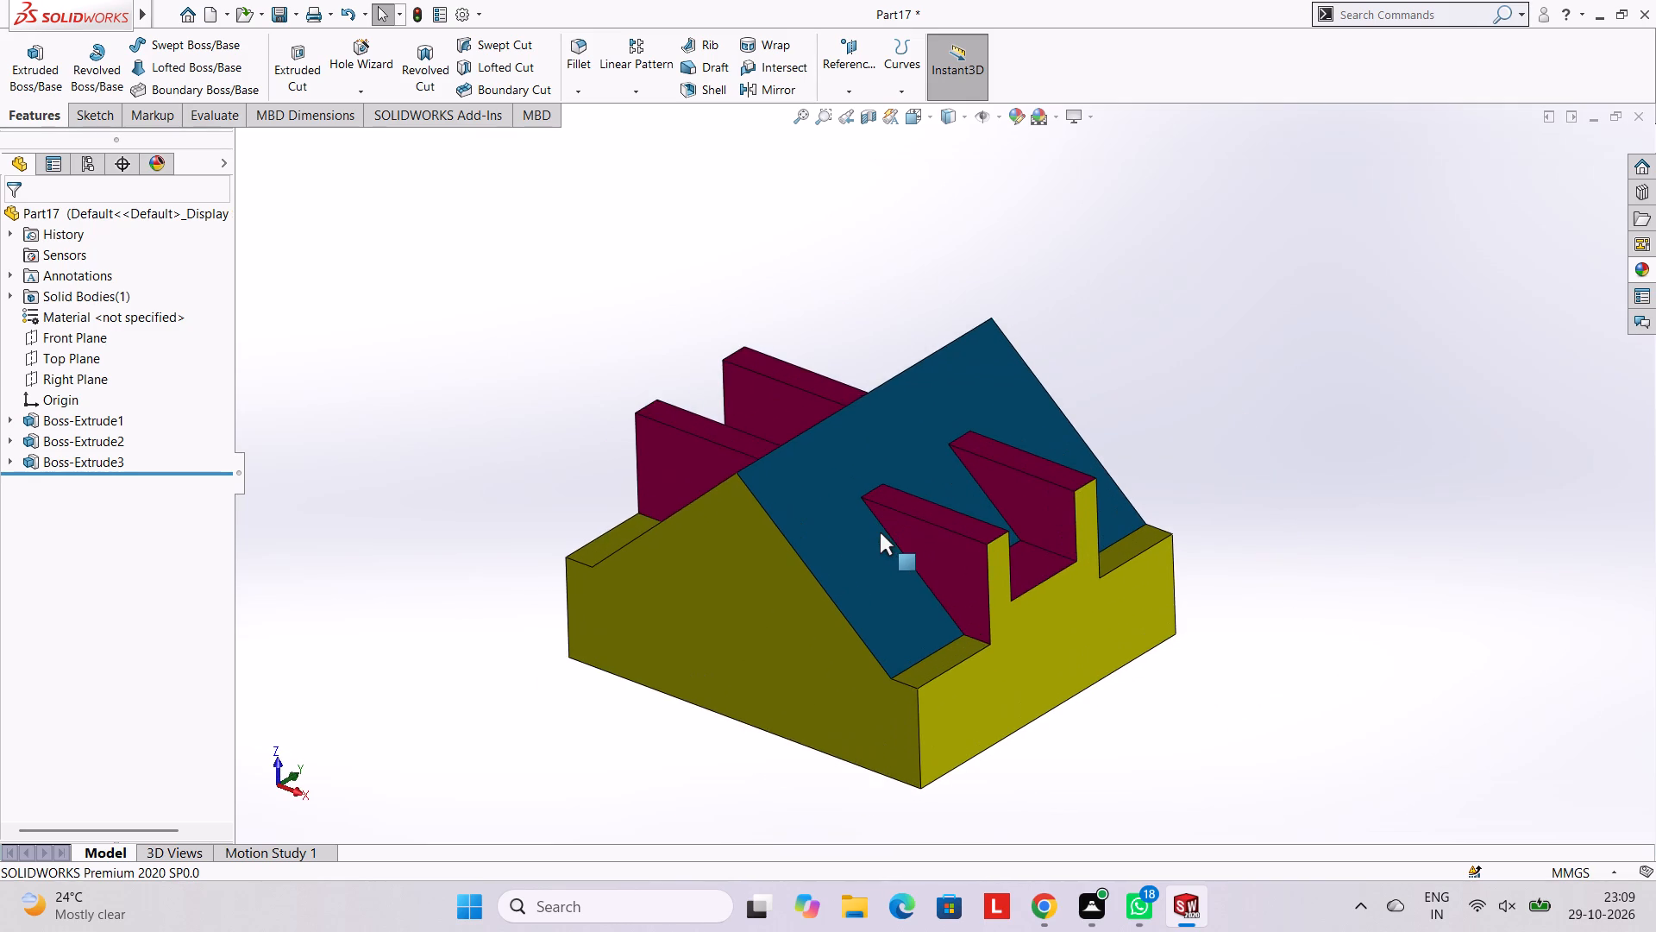
scroll(880, 532, up, 1)
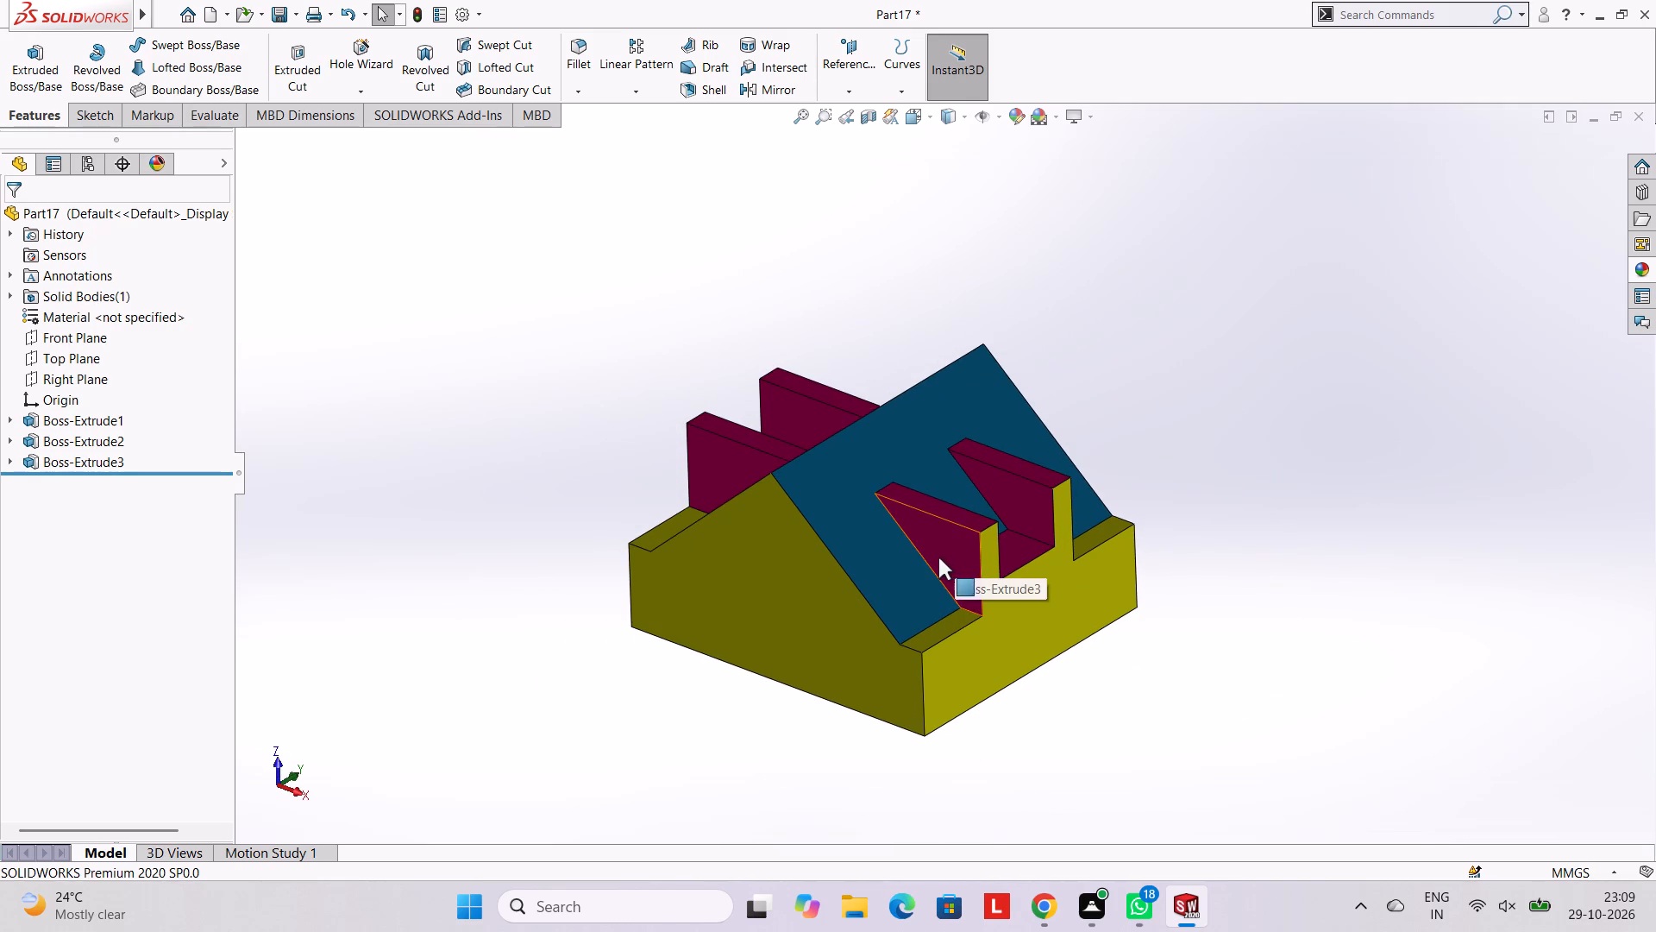
middle_drag(838, 465, 955, 635)
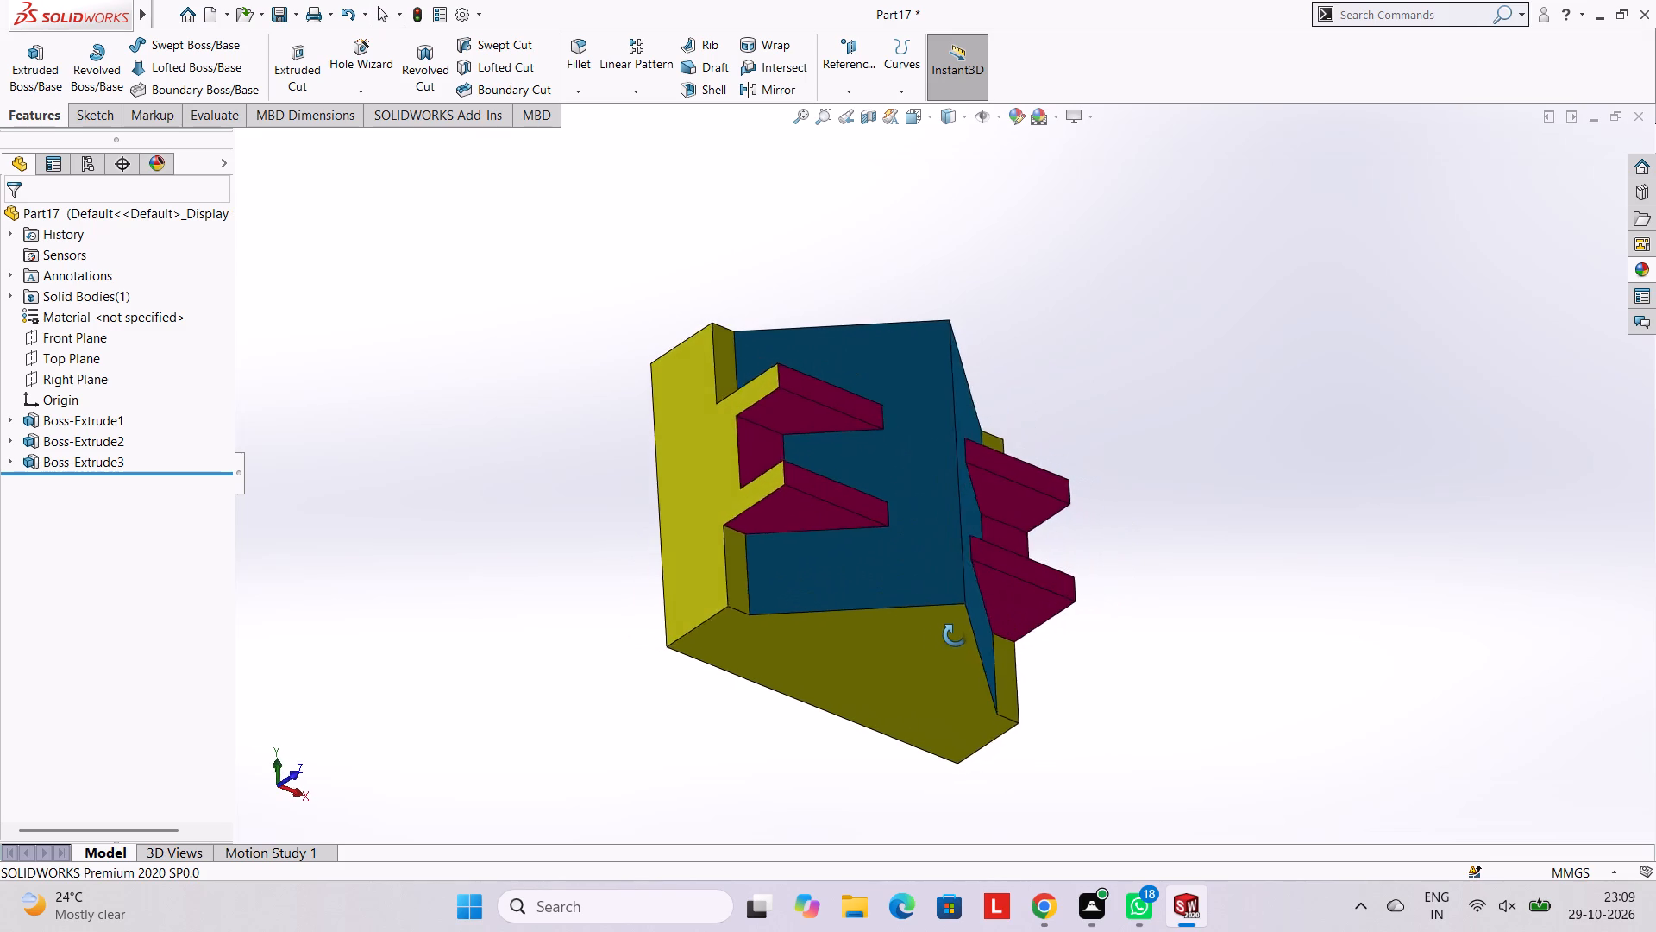
middle_drag(955, 635, 836, 503)
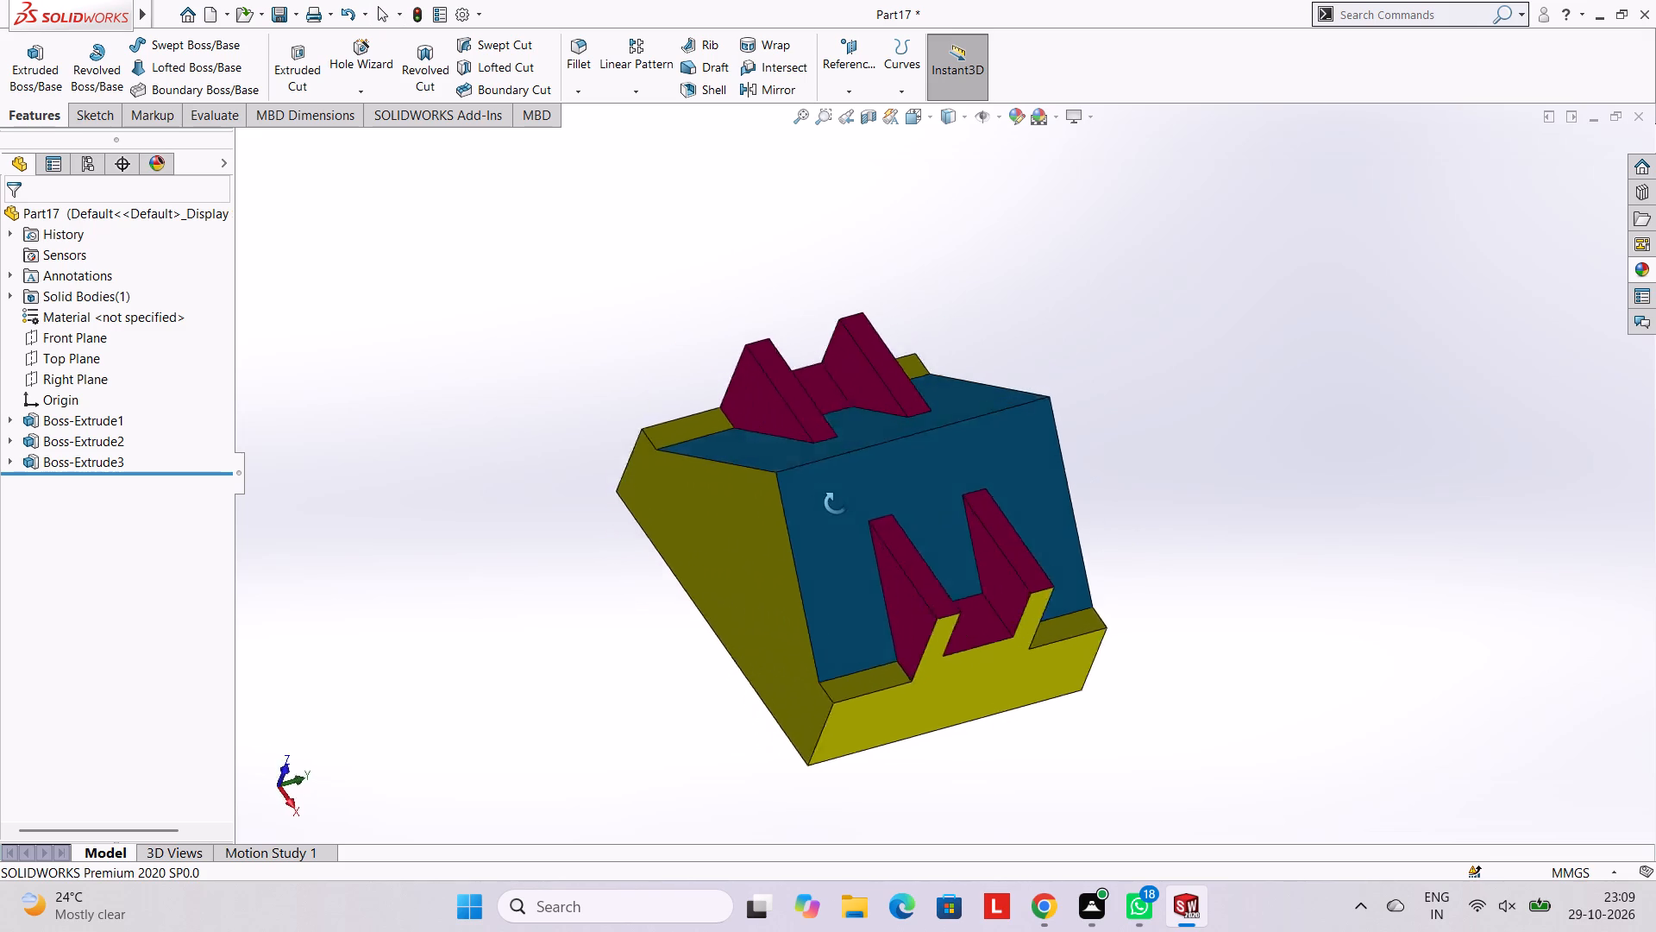
middle_drag(836, 503, 910, 535)
middle_drag(540, 357, 502, 375)
middle_drag(1151, 540, 1063, 369)
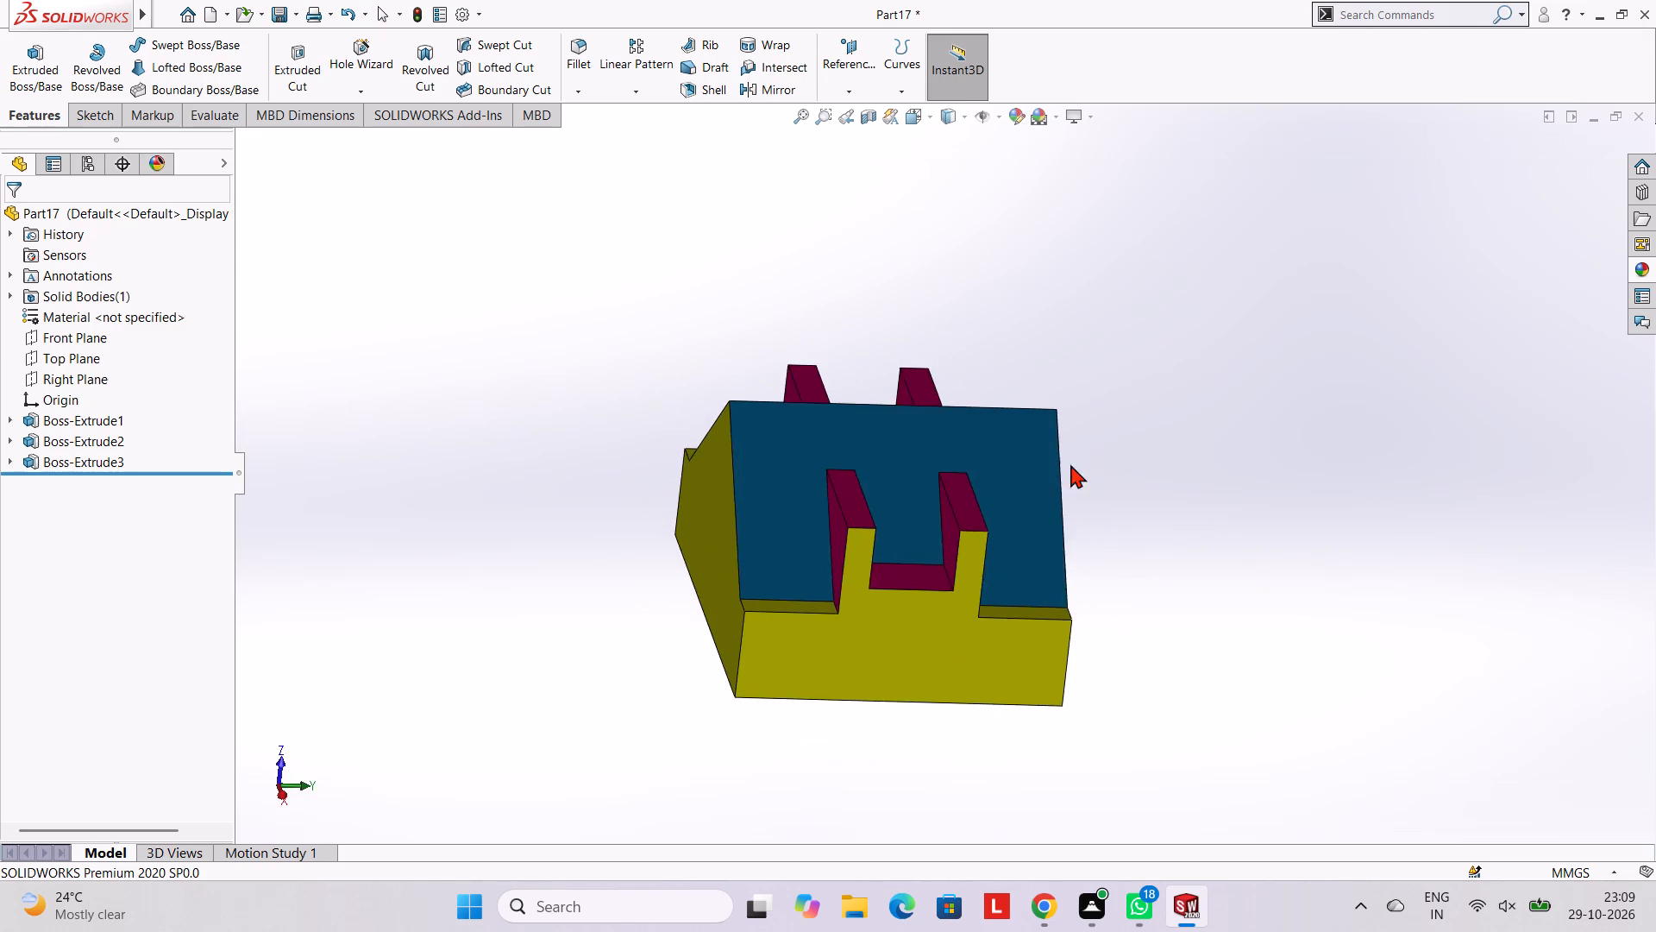
middle_drag(1044, 581, 794, 387)
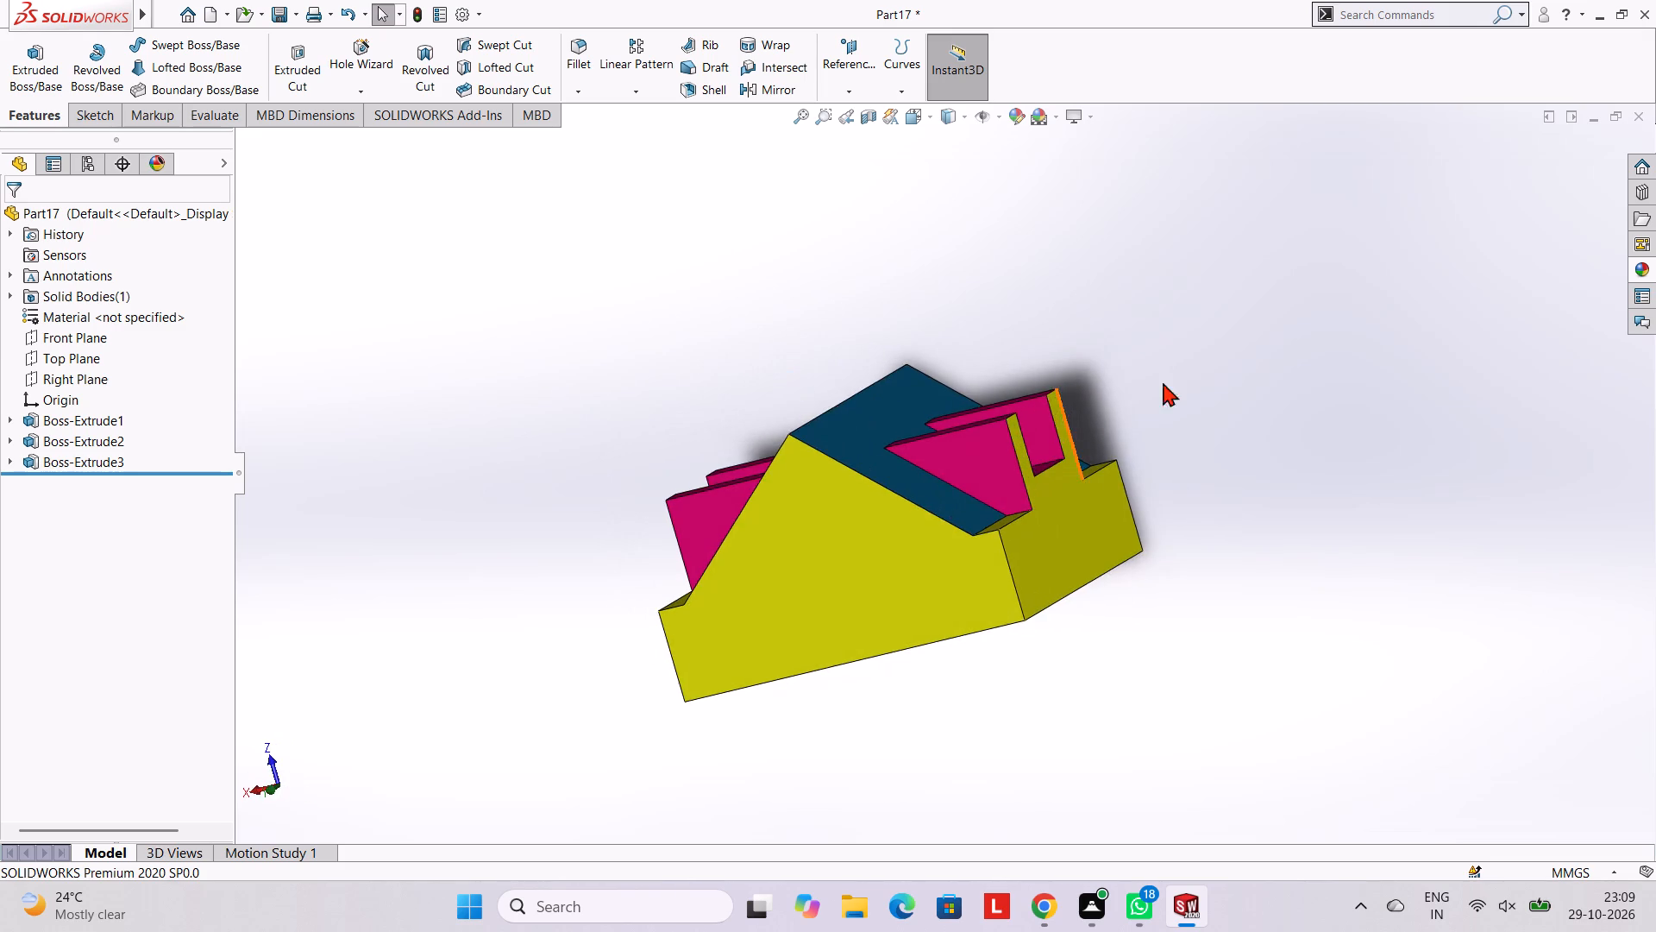
middle_drag(1163, 382, 1151, 381)
middle_drag(837, 401, 895, 381)
middle_drag(731, 481, 681, 421)
middle_drag(1274, 386, 1314, 590)
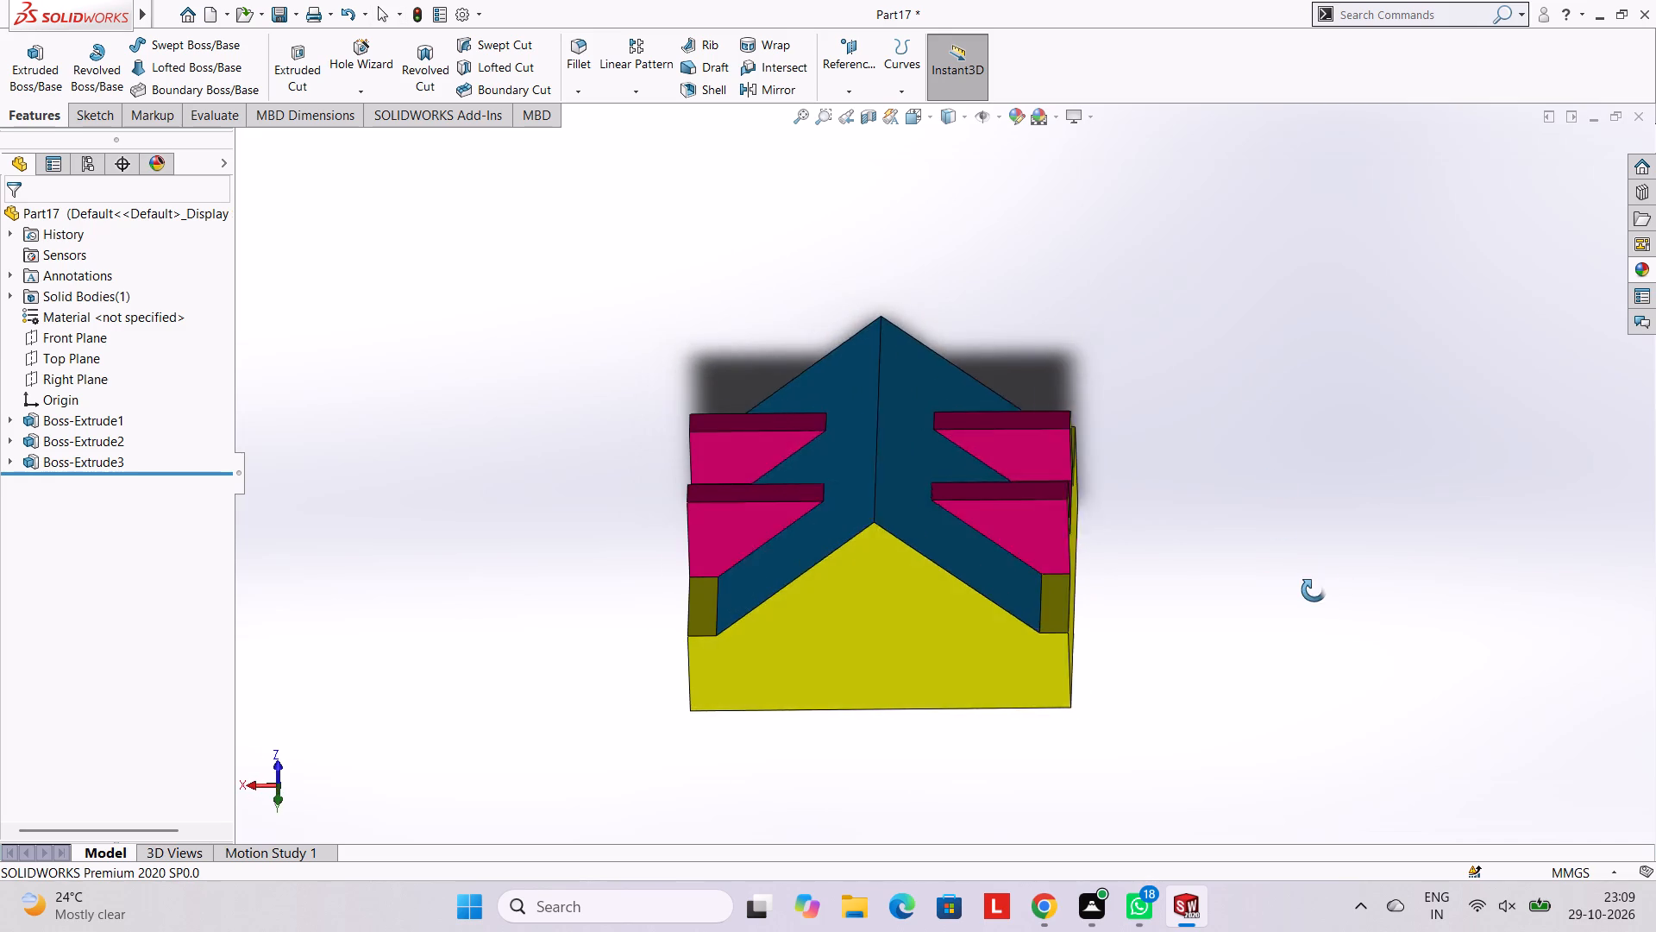
middle_drag(1314, 590, 1288, 582)
middle_drag(643, 448, 688, 394)
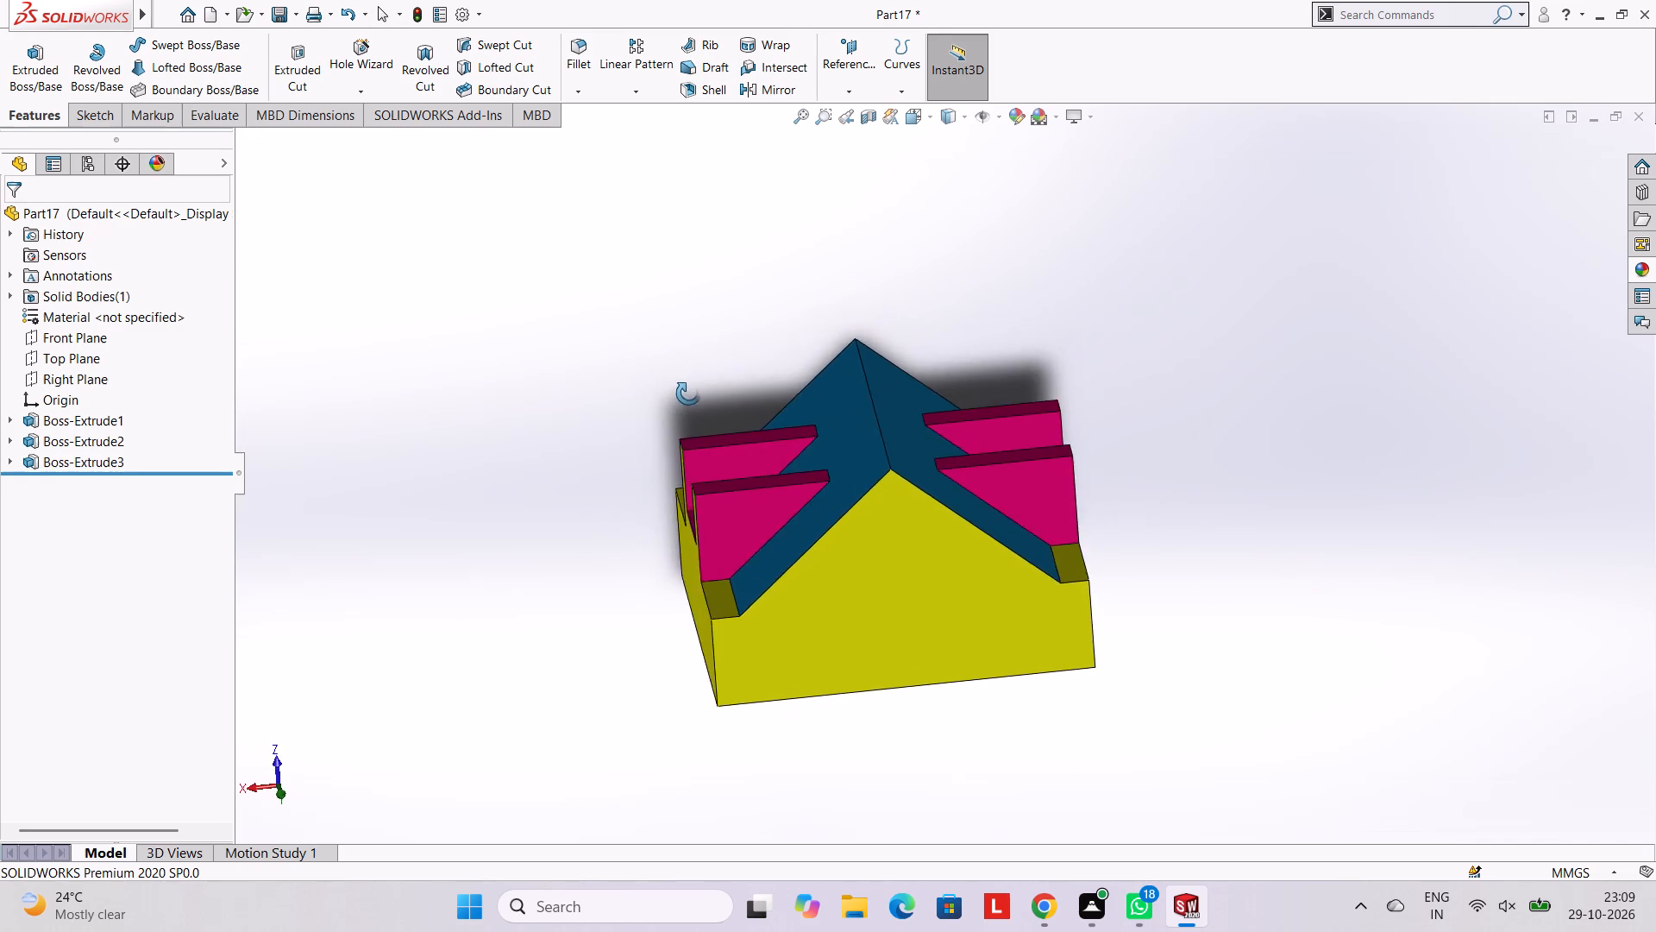
middle_drag(688, 394, 700, 371)
drag(662, 284, 666, 292)
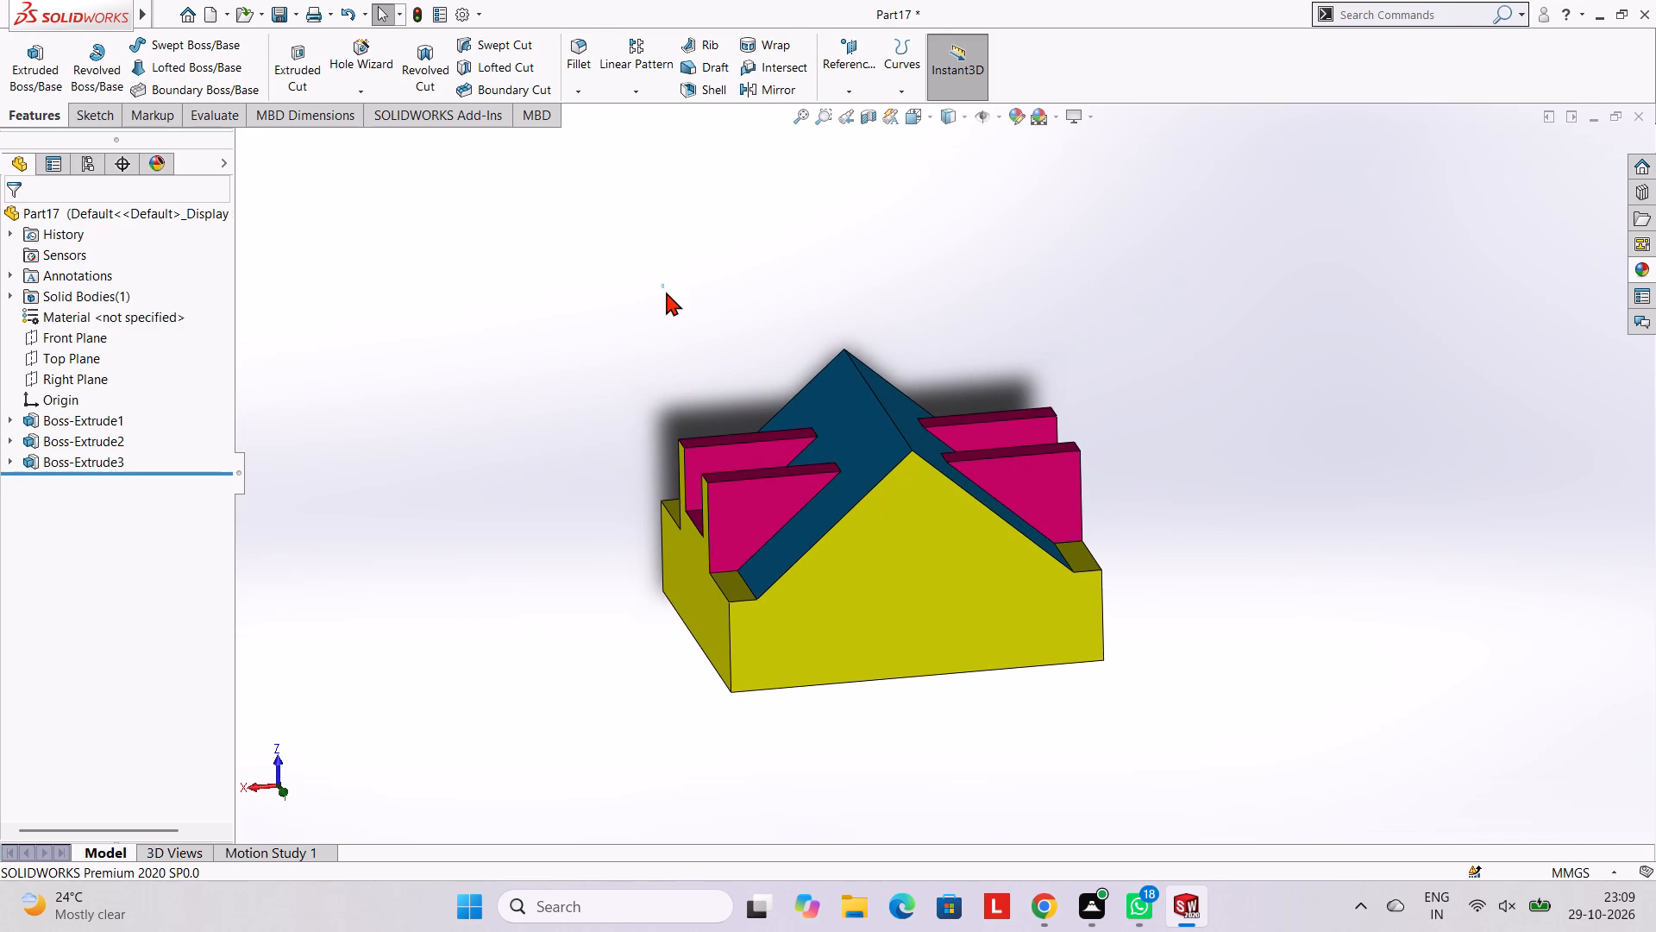
drag(666, 292, 676, 326)
middle_drag(680, 328, 692, 668)
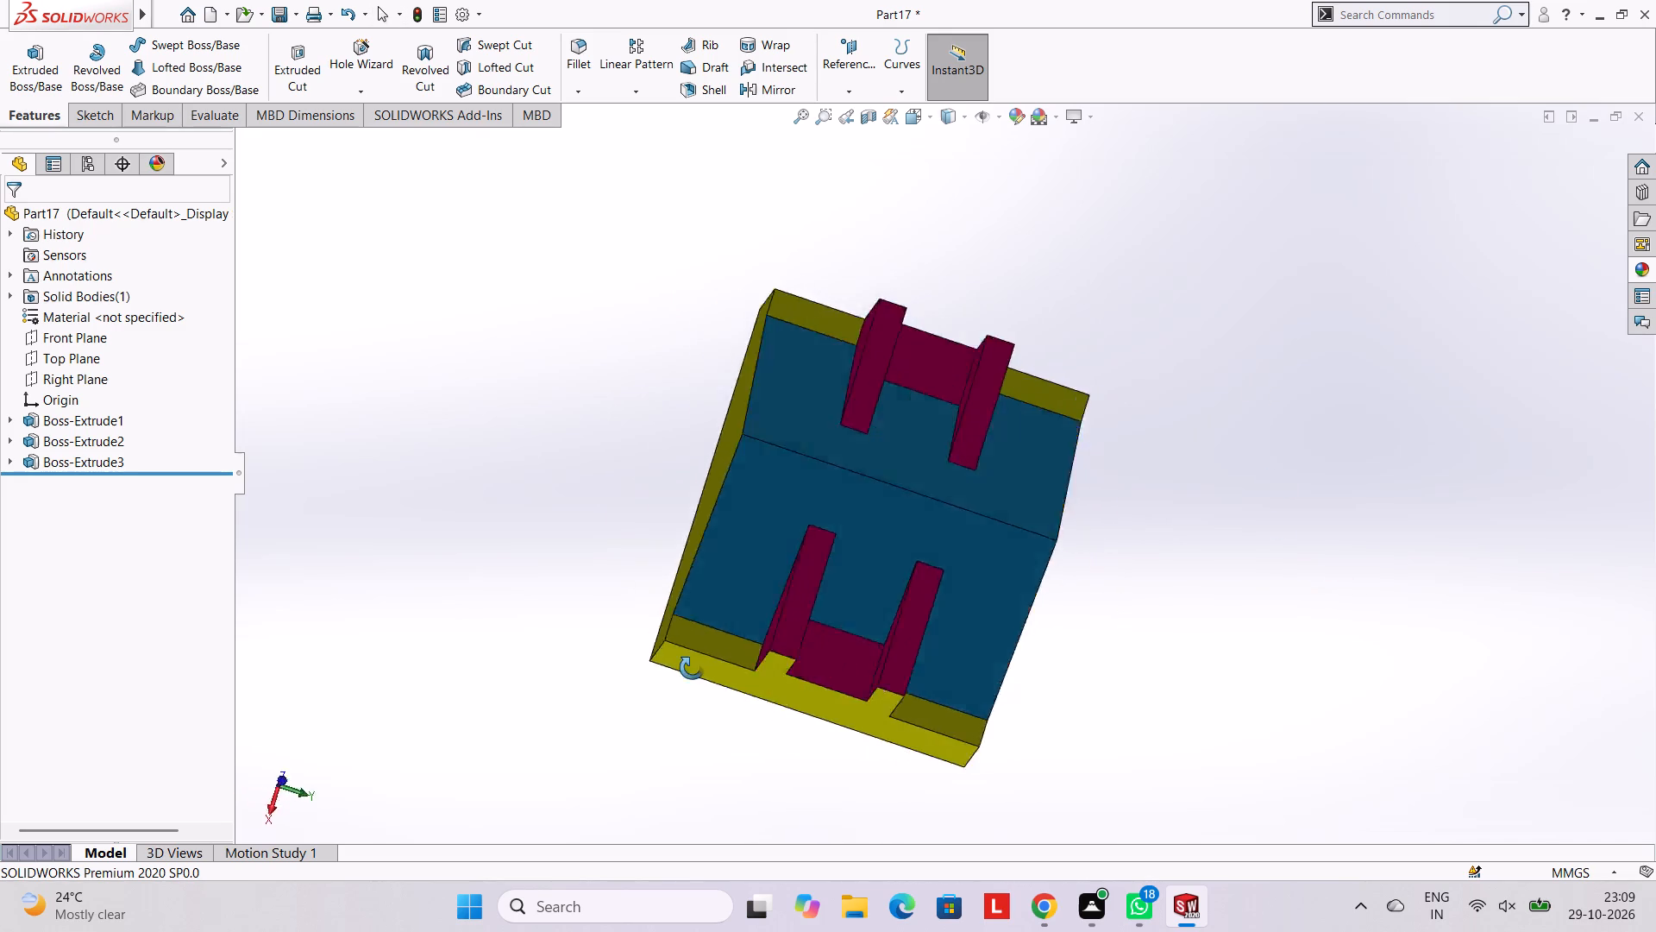
middle_drag(692, 668, 709, 419)
middle_drag(1157, 400, 1112, 585)
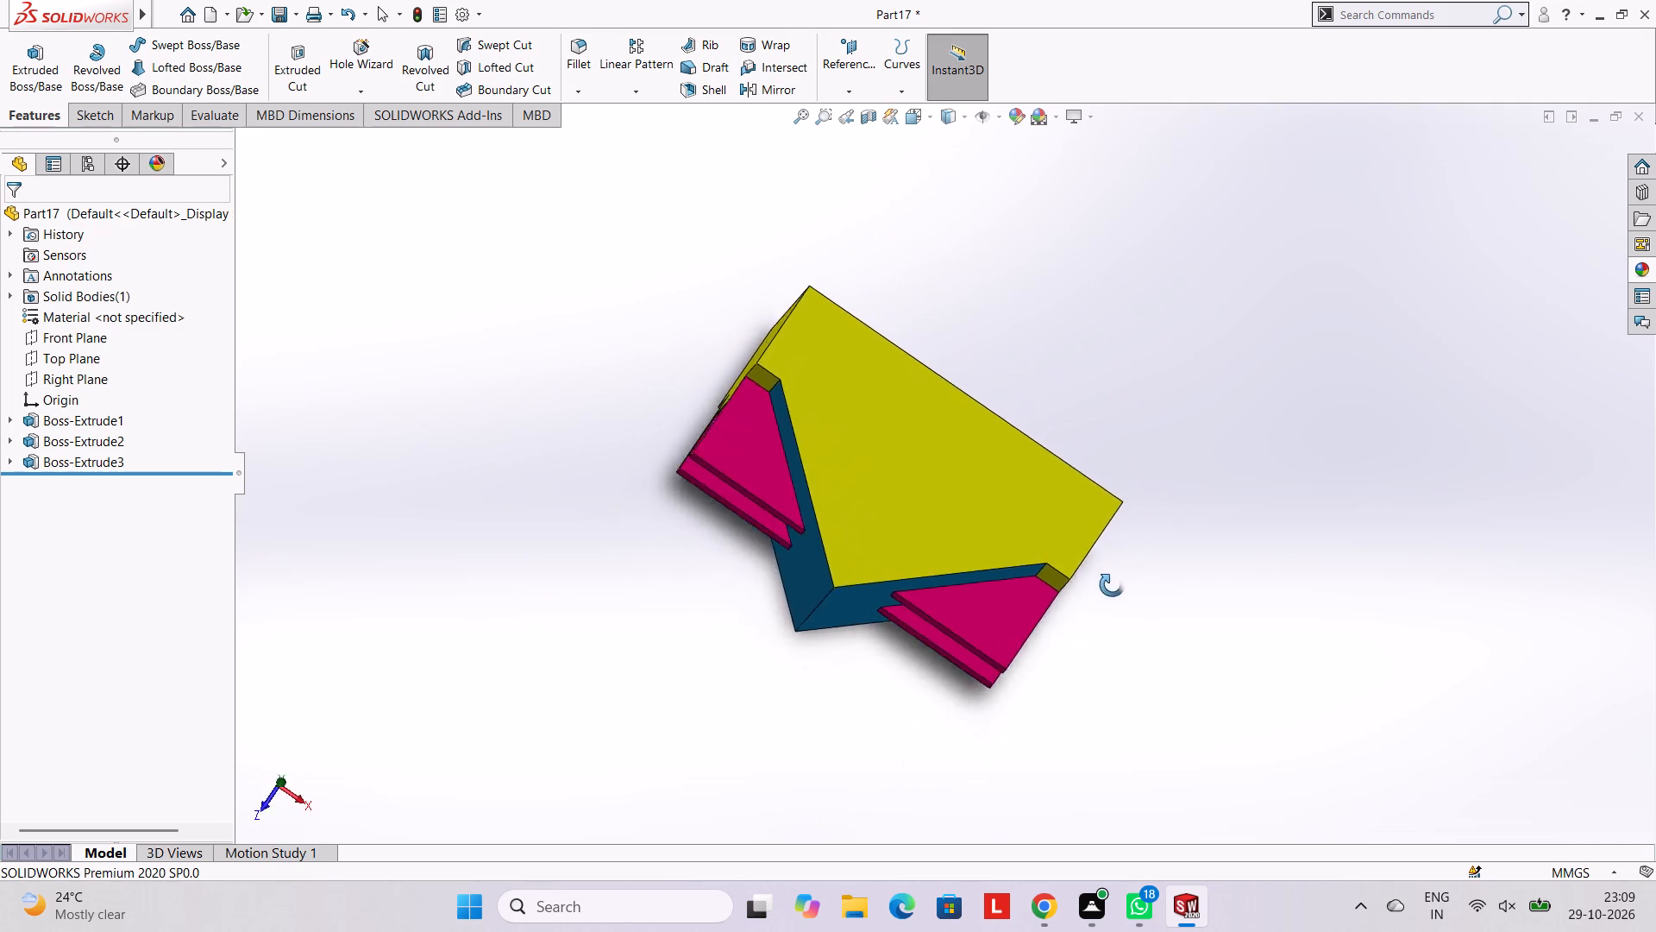
middle_drag(1112, 585, 1272, 409)
middle_drag(970, 396, 1066, 290)
middle_drag(938, 389, 875, 295)
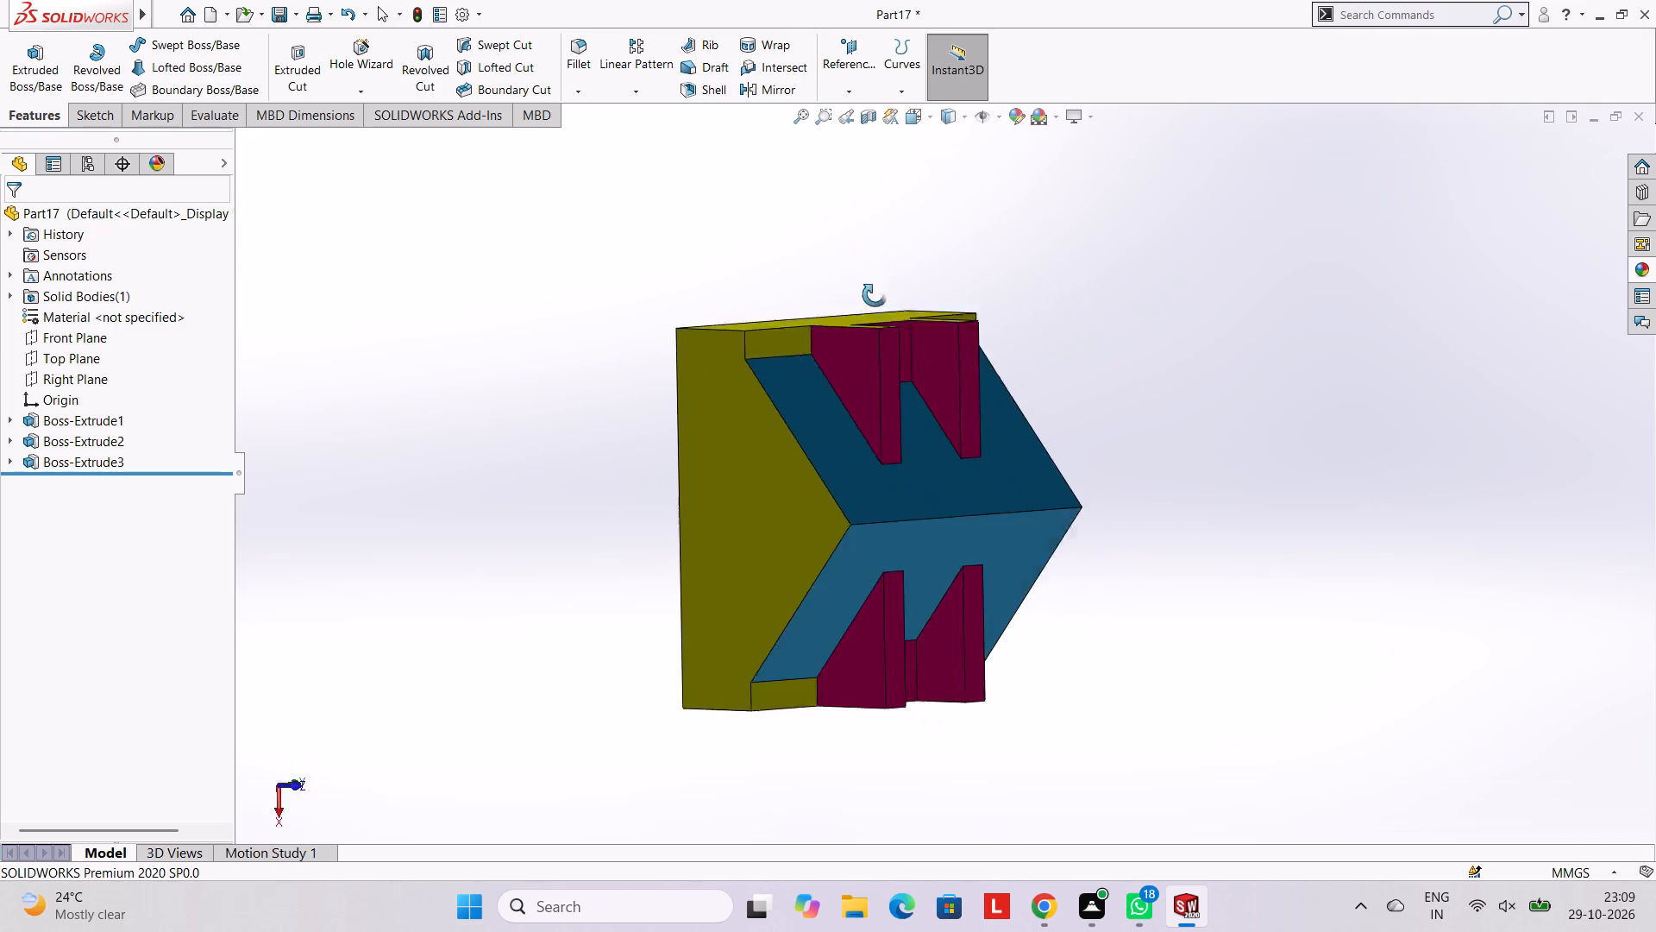
middle_drag(875, 295, 875, 294)
scroll(879, 374, up, 1)
middle_drag(879, 374, 881, 275)
middle_drag(861, 348, 827, 265)
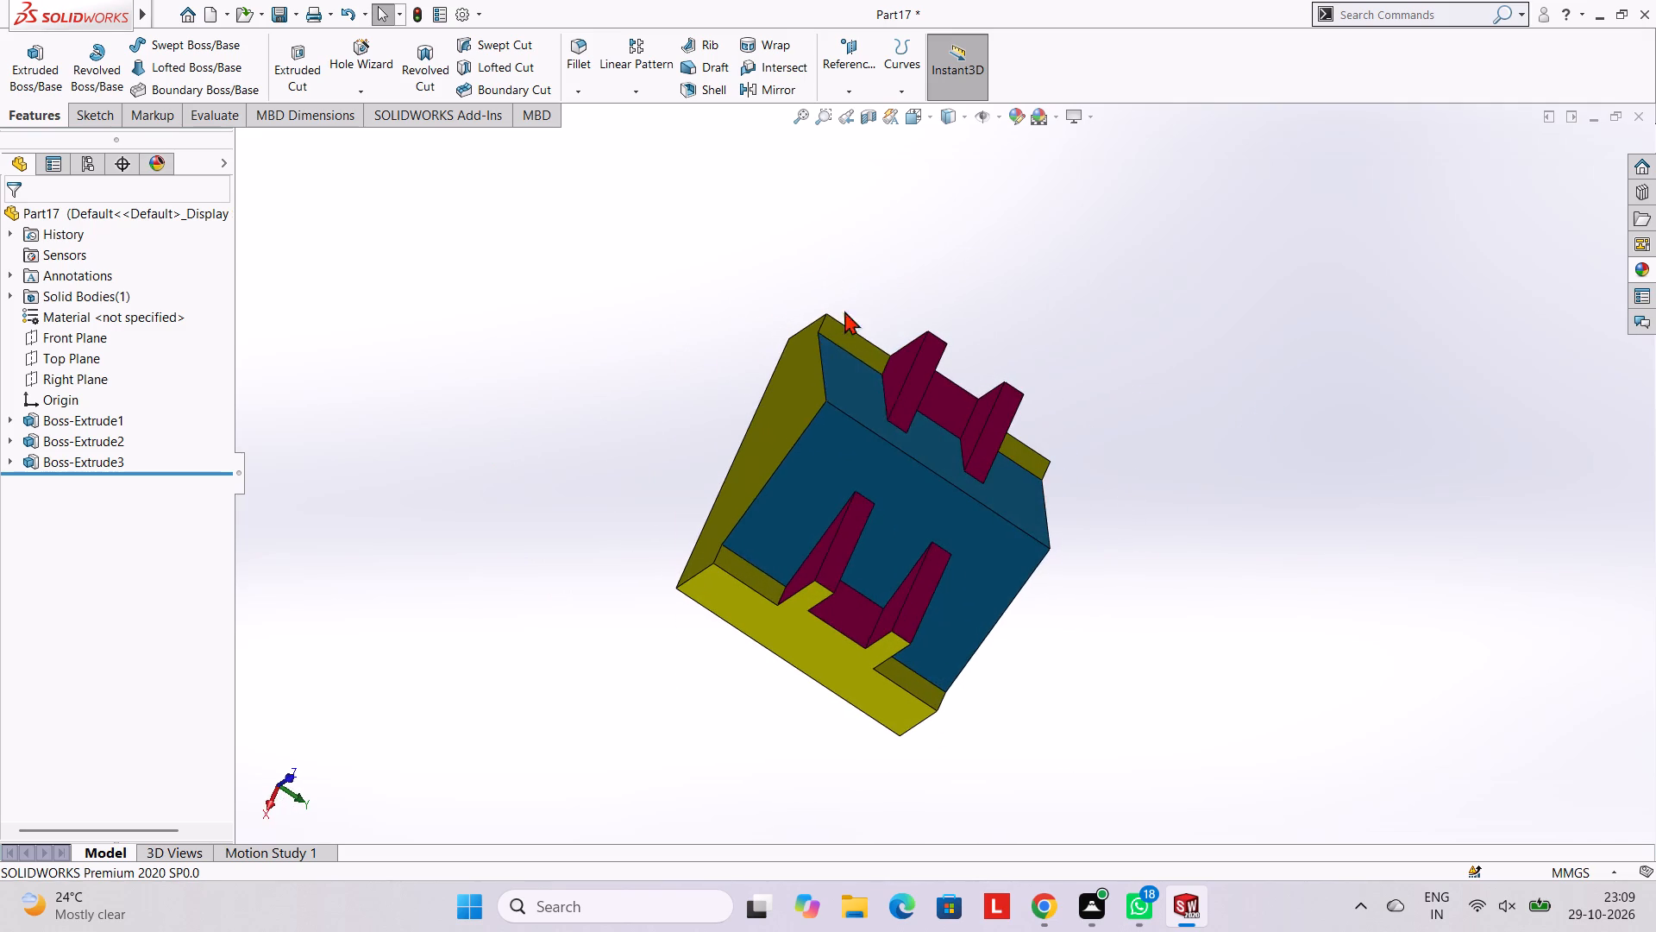
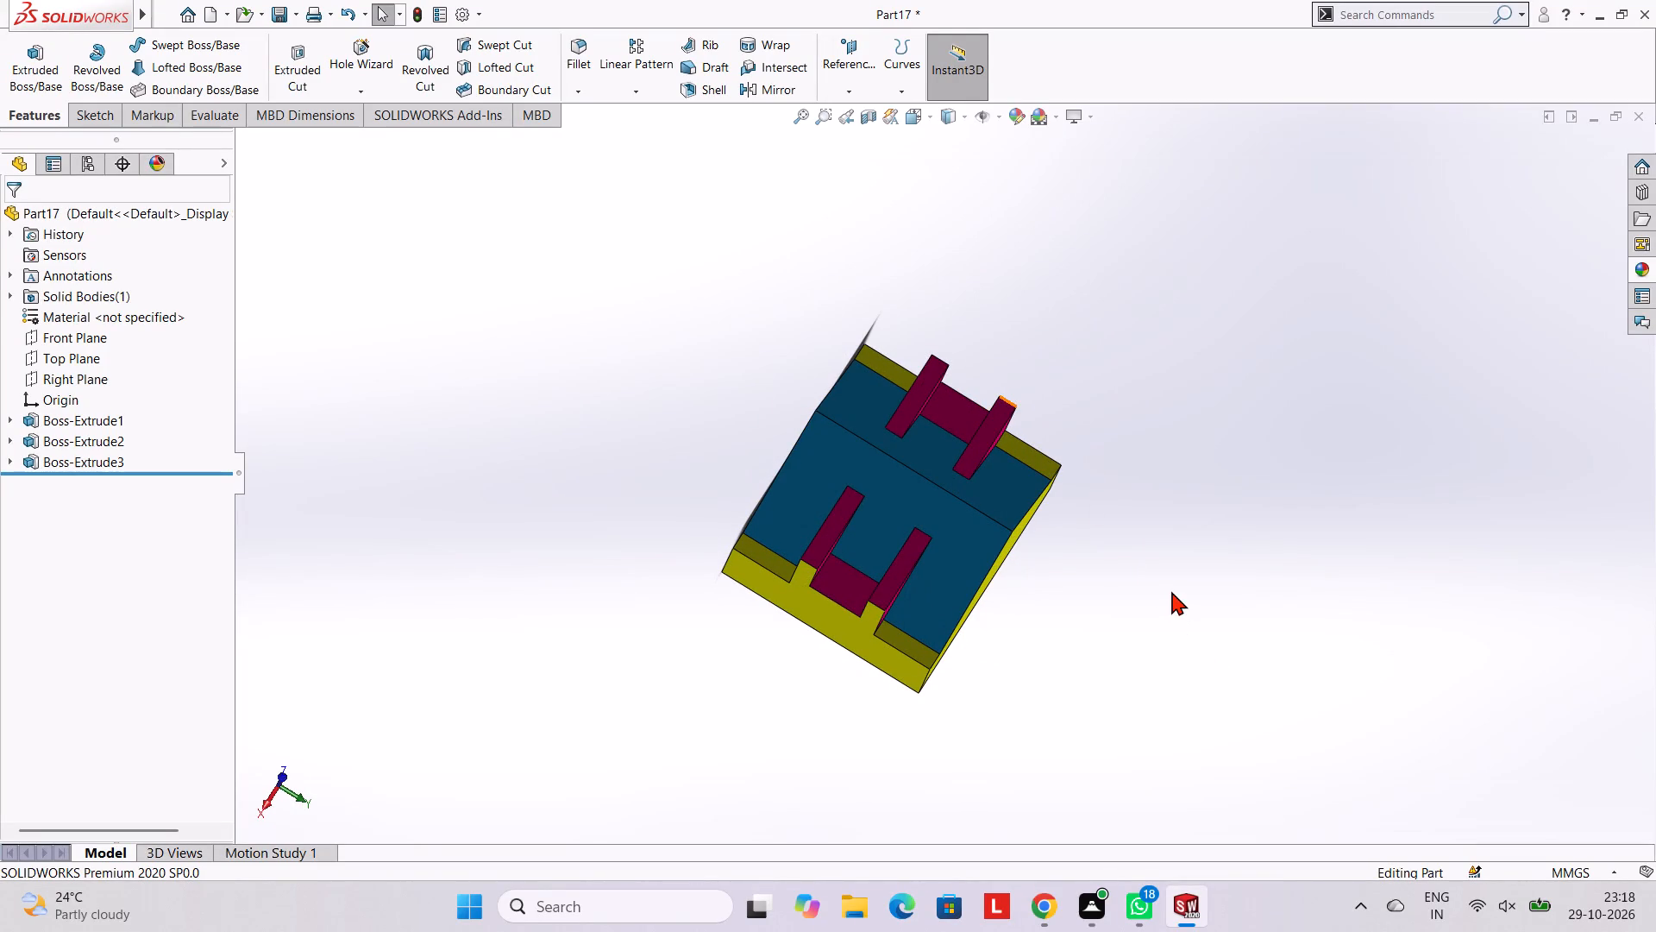
Save the part in the Documents folder as a SOLIDWORKS Part named "v block with notched base".
middle_drag(1089, 585, 988, 456)
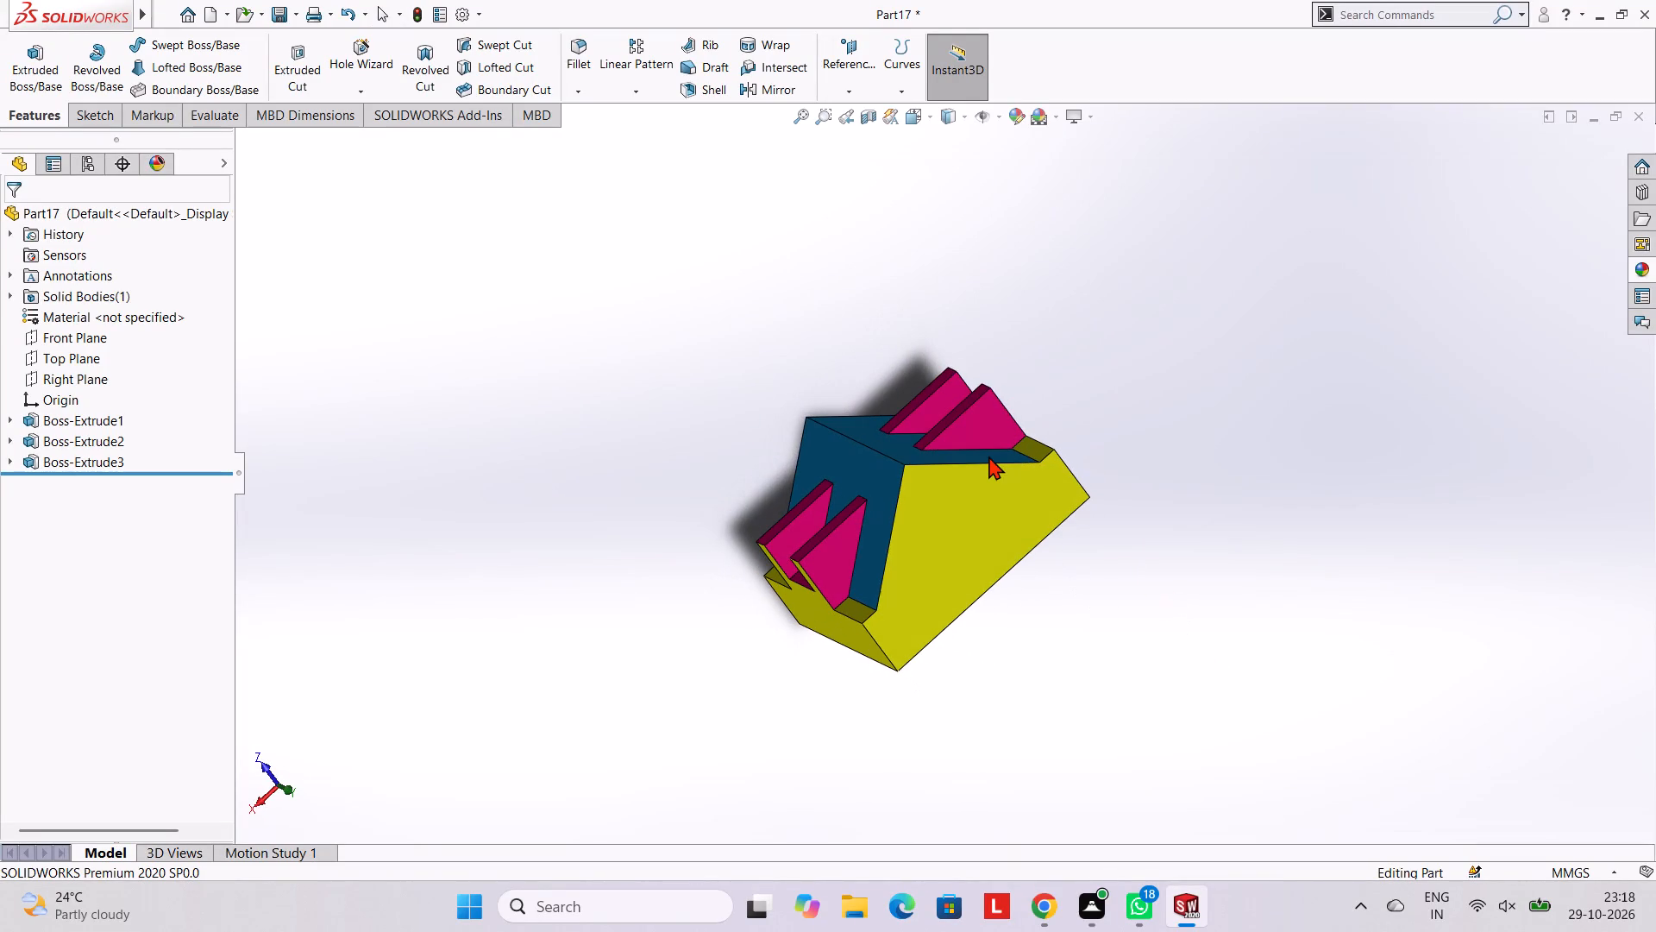
key(ctrl+s)
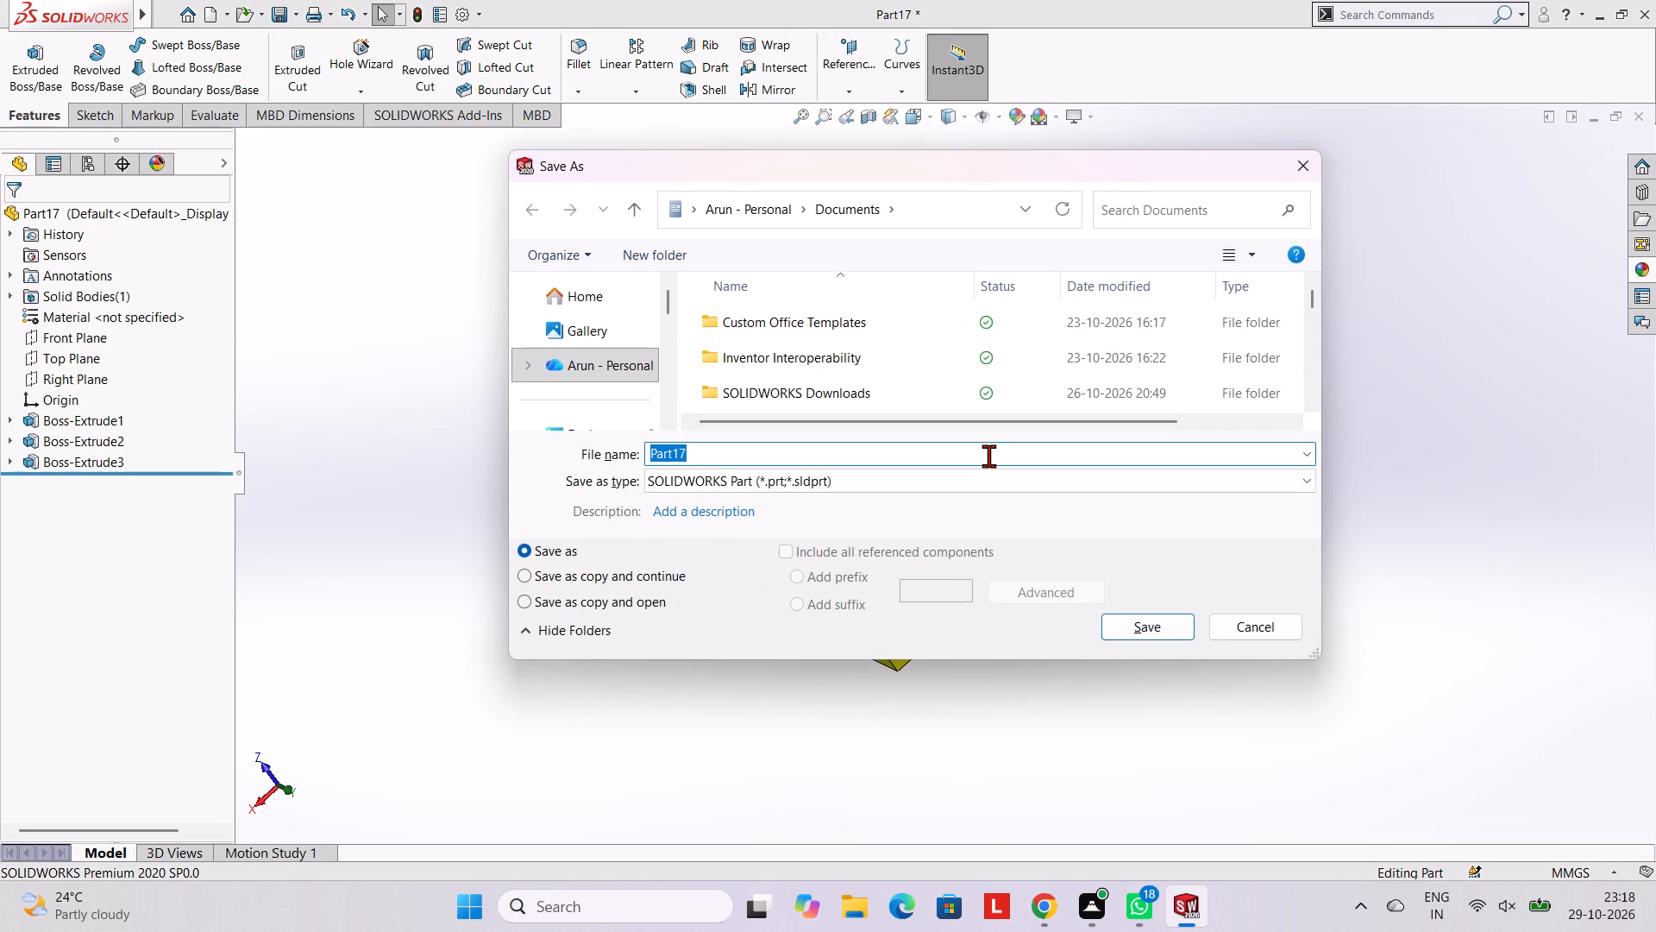
text(solid)
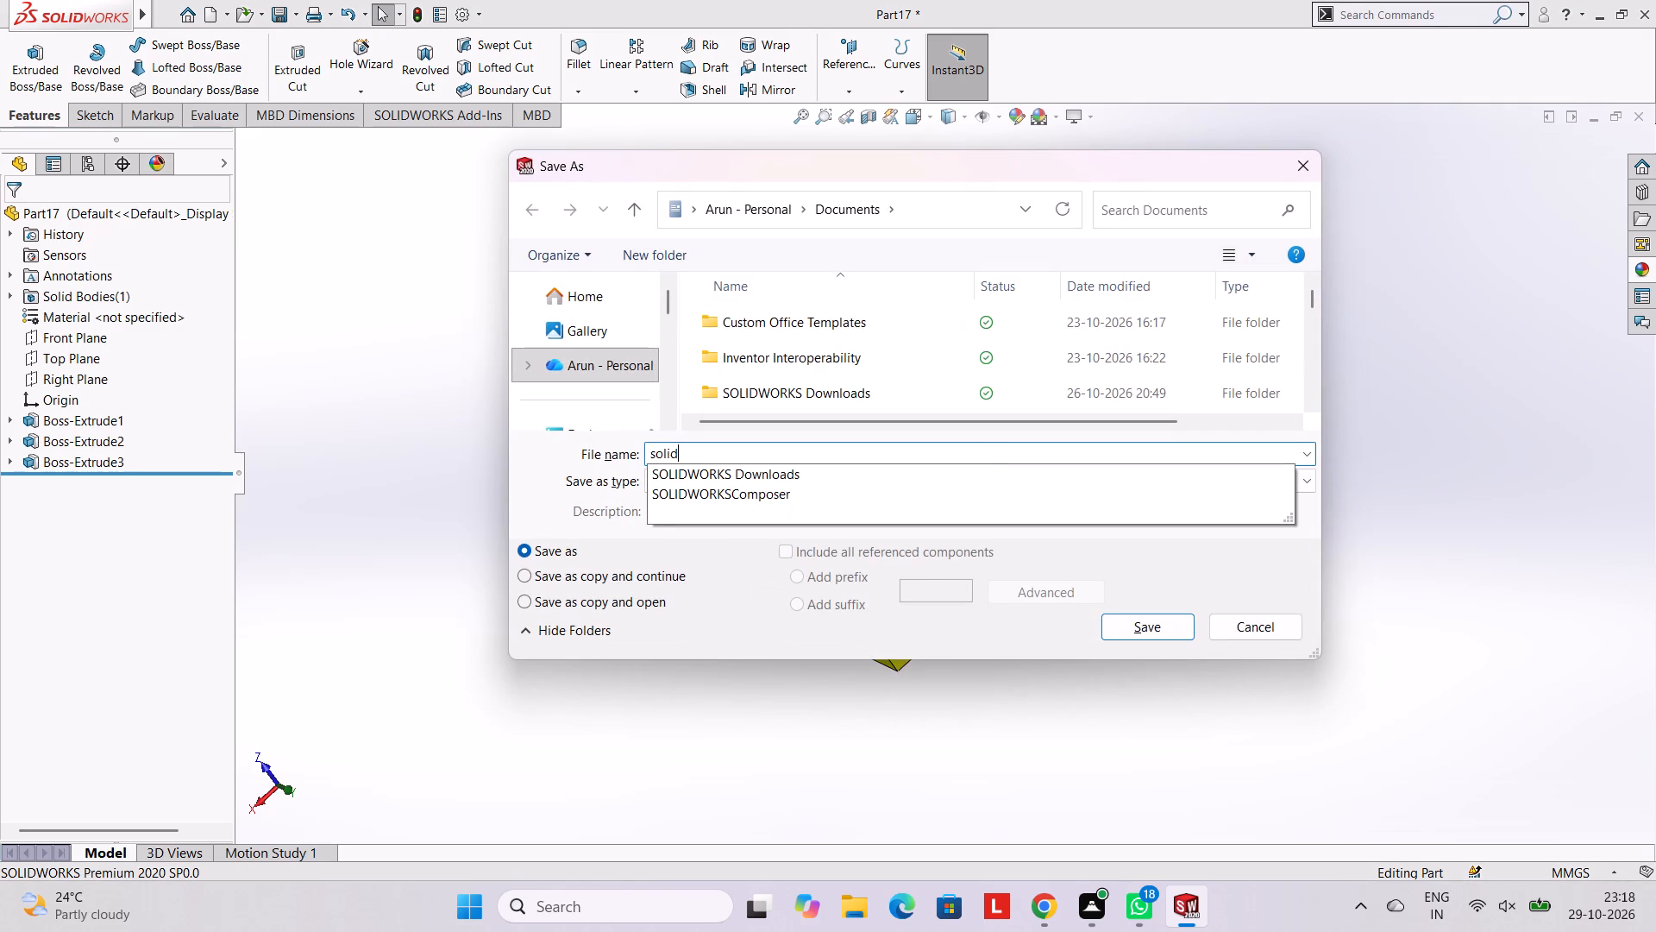
key(BackSpace)
key(BackSpace)
key(BackSpace)
key(BackSpace)
key(BackSpace)
key(BackSpace)
key(BackSpace)
key(BackSpace)
key(BackSpace)
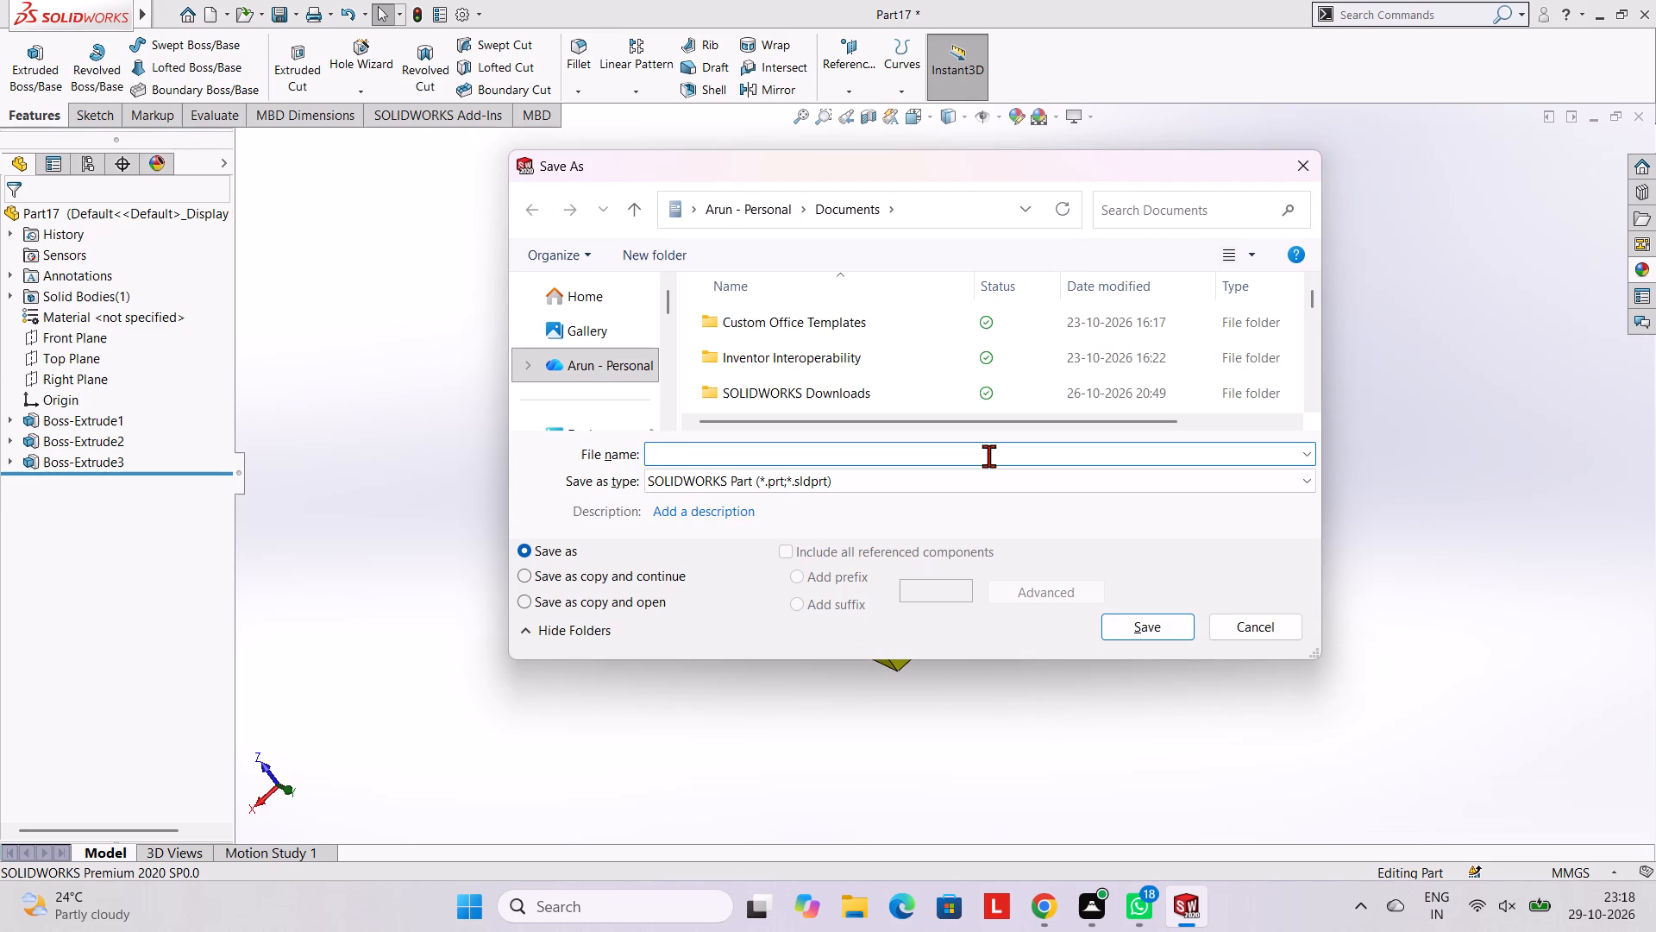
text(v block)
key(space)
text(with notc)
text(hed)
key(space)
text(base)
key(space)
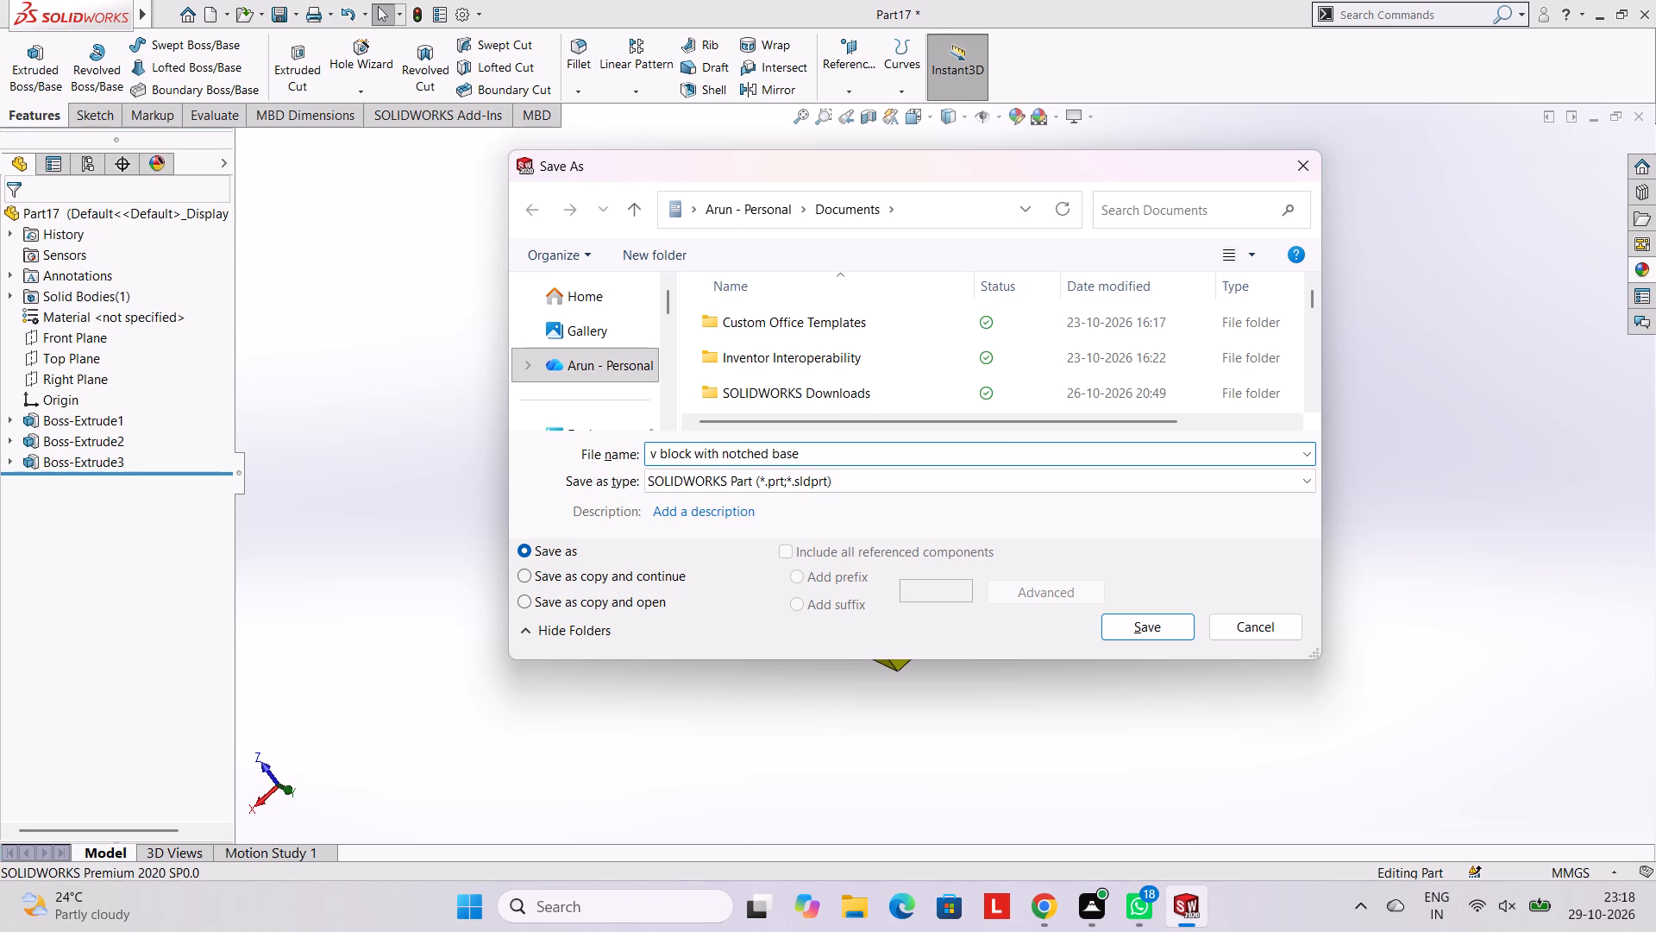
click(1142, 627)
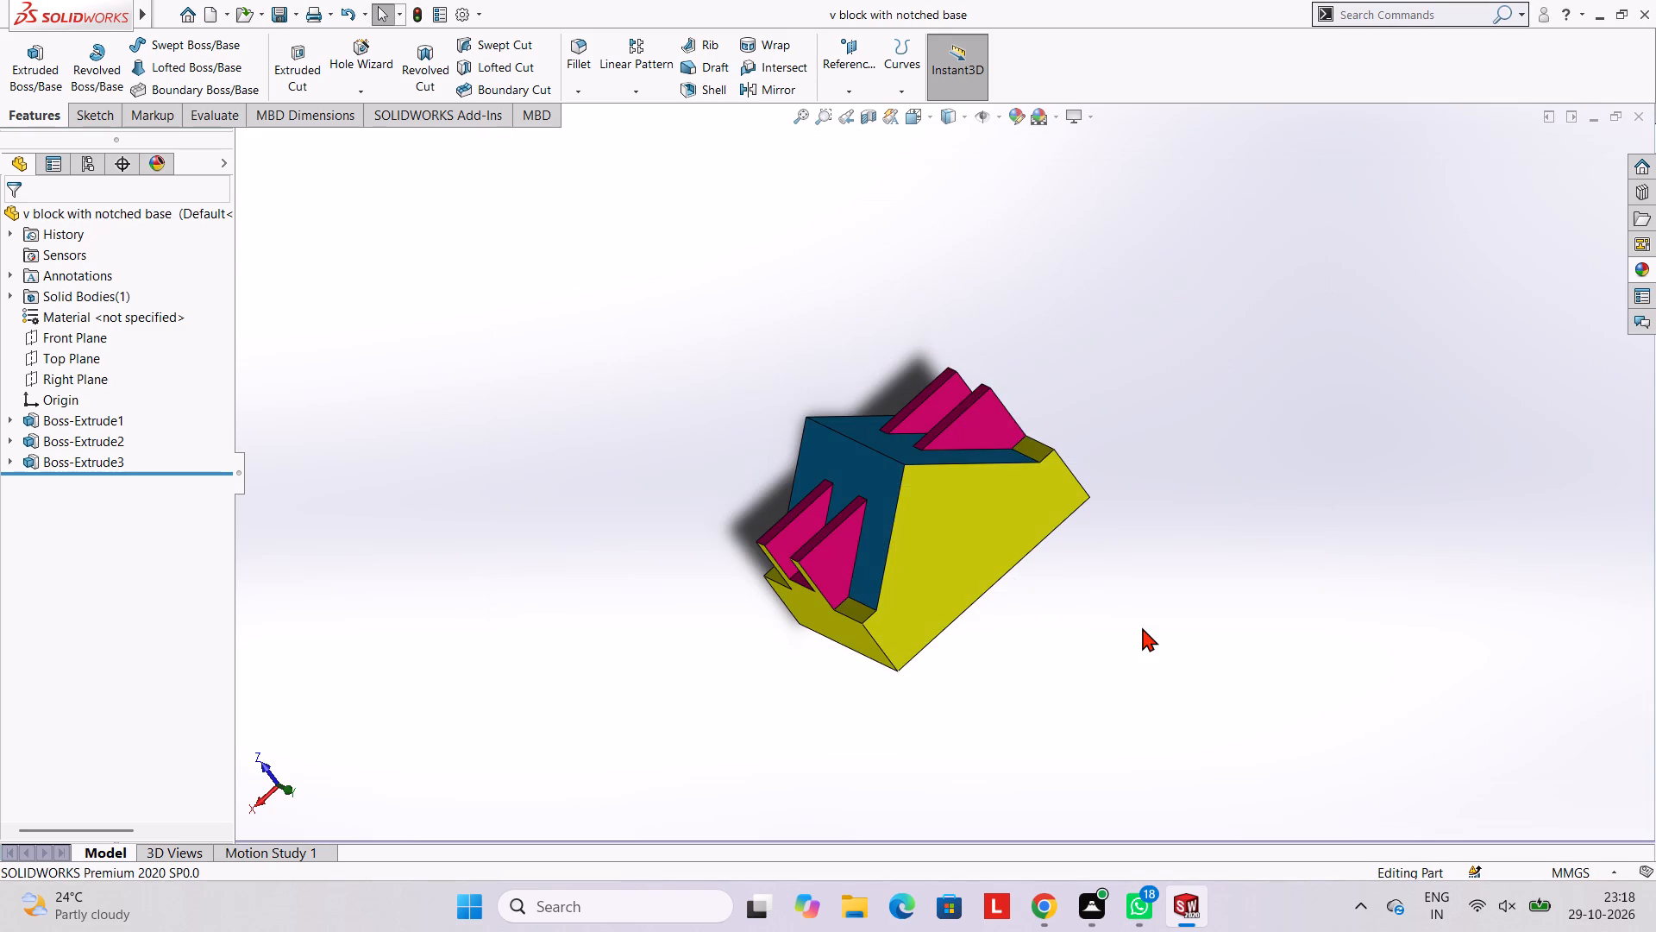
Save a copy of the part as an Adobe PDF in Documents, keeping the name "v block with notched base".
click(298, 9)
click(307, 60)
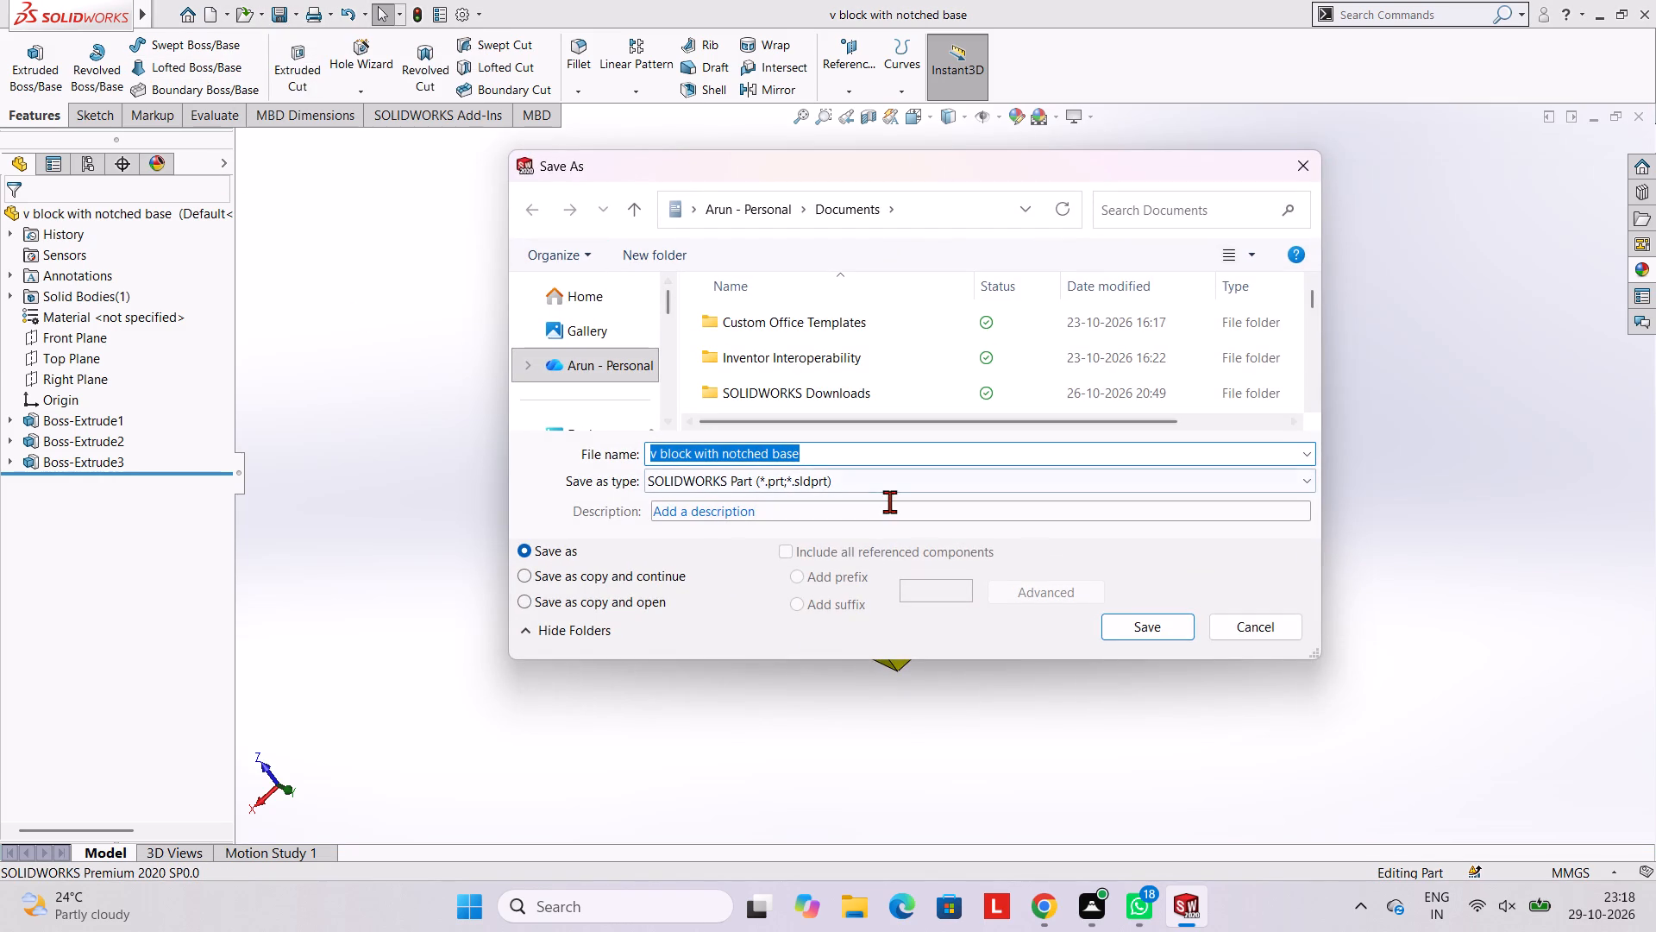
click(880, 480)
click(798, 131)
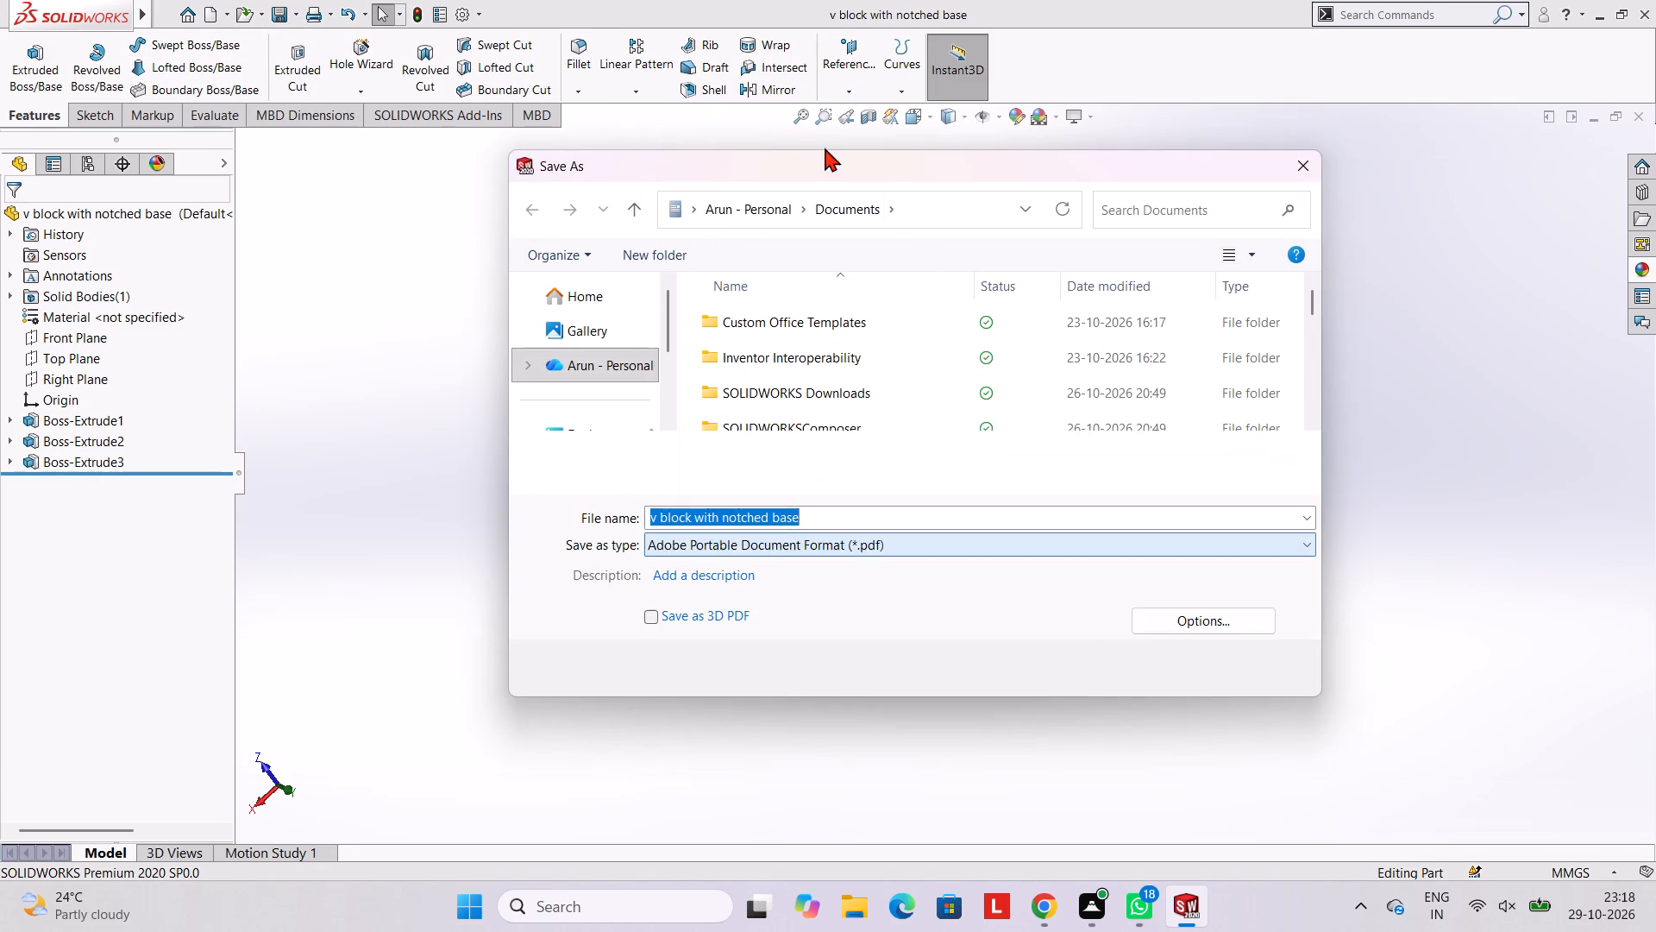
click(1145, 659)
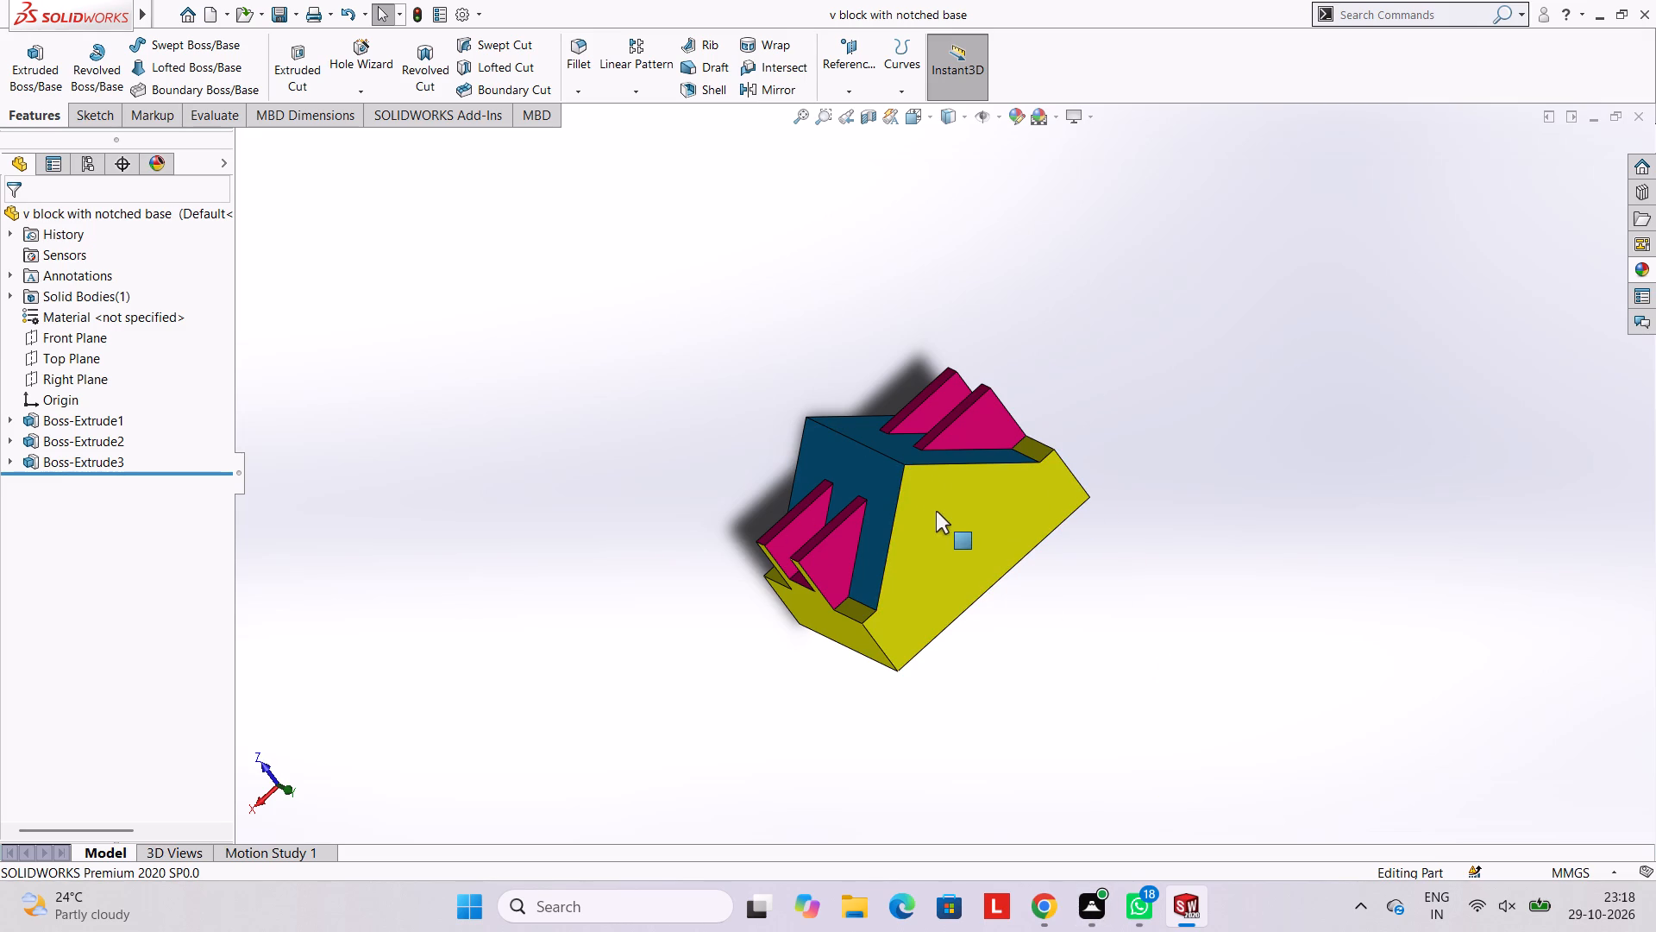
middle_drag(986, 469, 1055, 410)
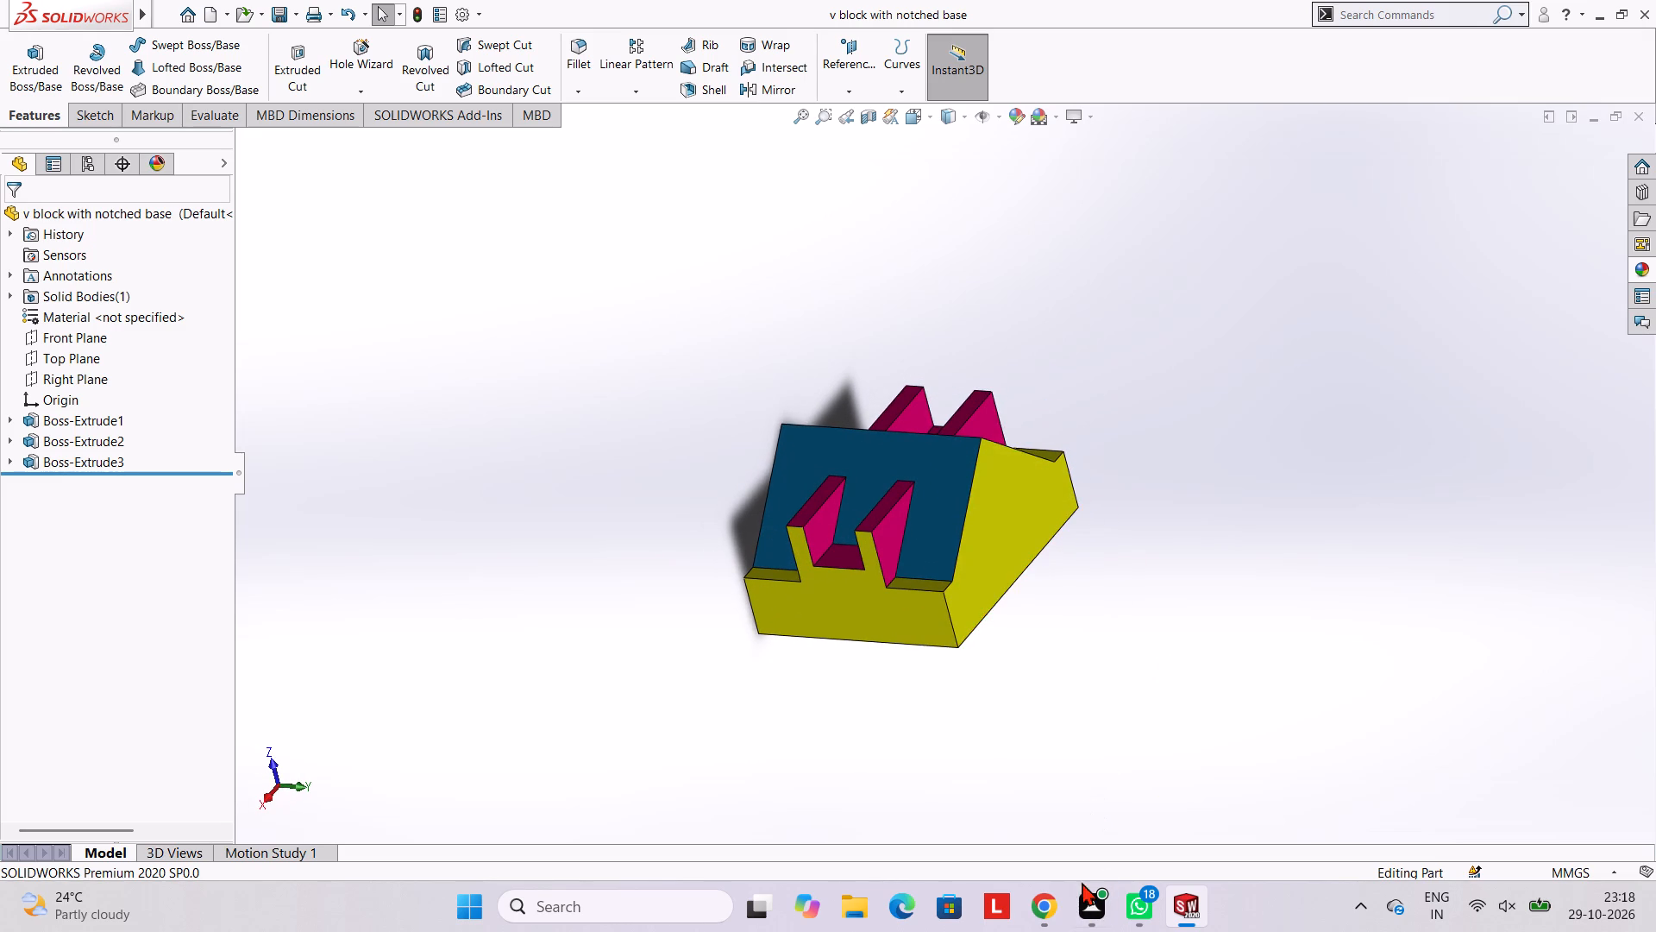